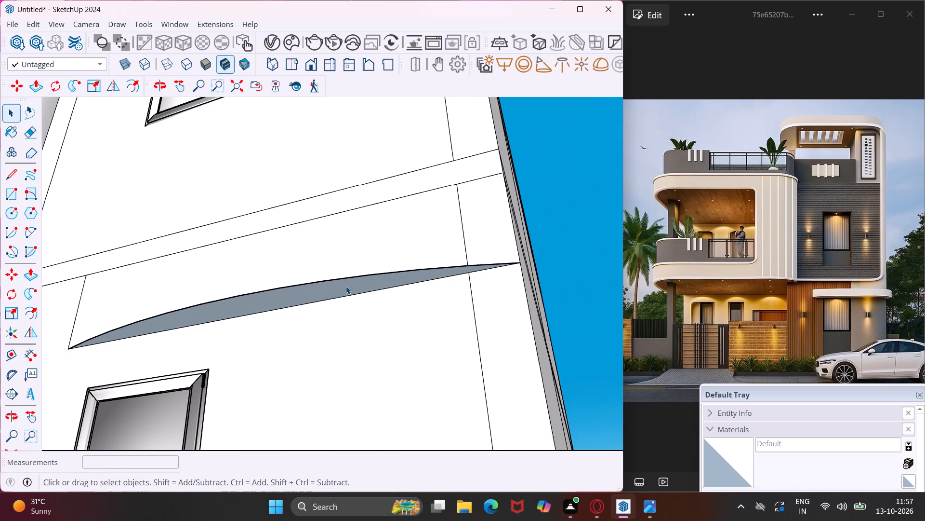
Extrude the curved canopy face downward about 10 1/2" above the ground-floor front window.
left_click(340, 290)
key("p")
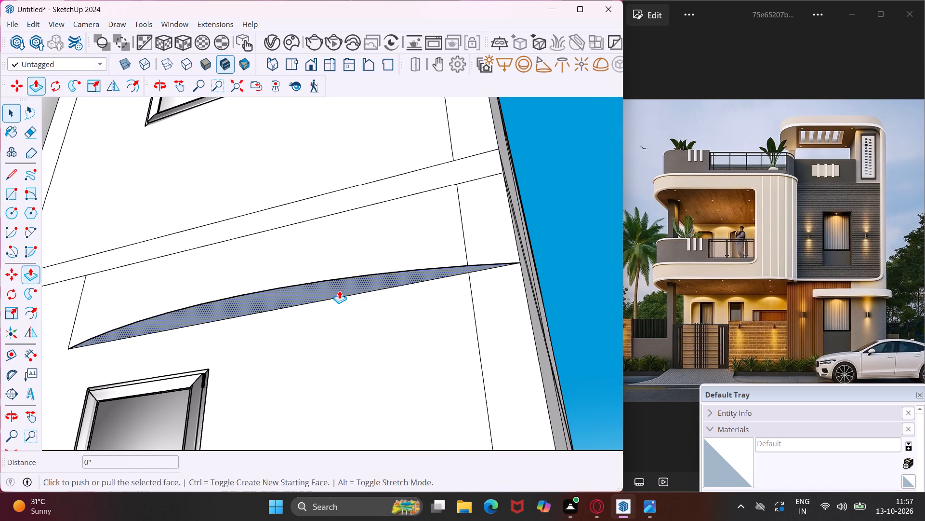
left_click(339, 290)
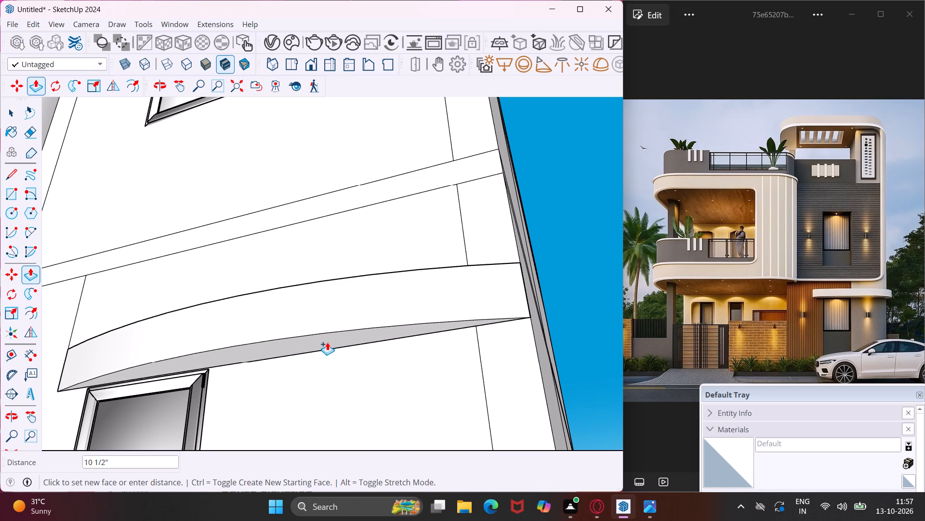
left_click(327, 342)
key("Escape")
key("space")
Extrude the horizontal floor band between the two storeys outward 1" from the front wall.
scroll(355, 302, "down", 3)
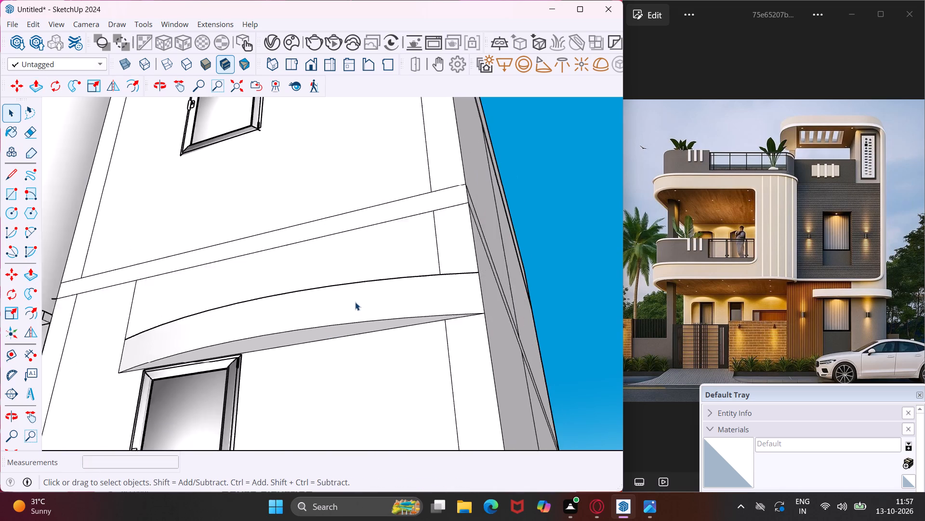
scroll(355, 302, "down", 1)
middle_click_drag(353, 302, 476, 413)
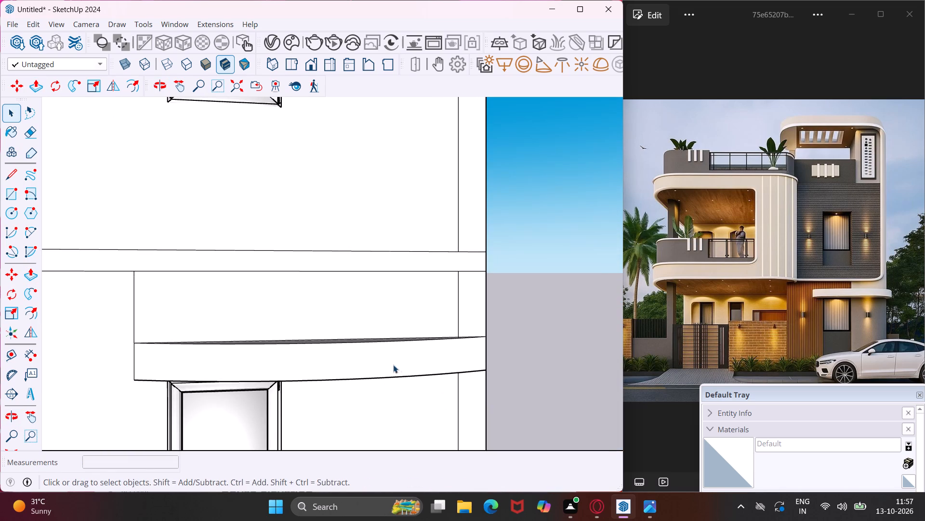
scroll(389, 362, "down", 6)
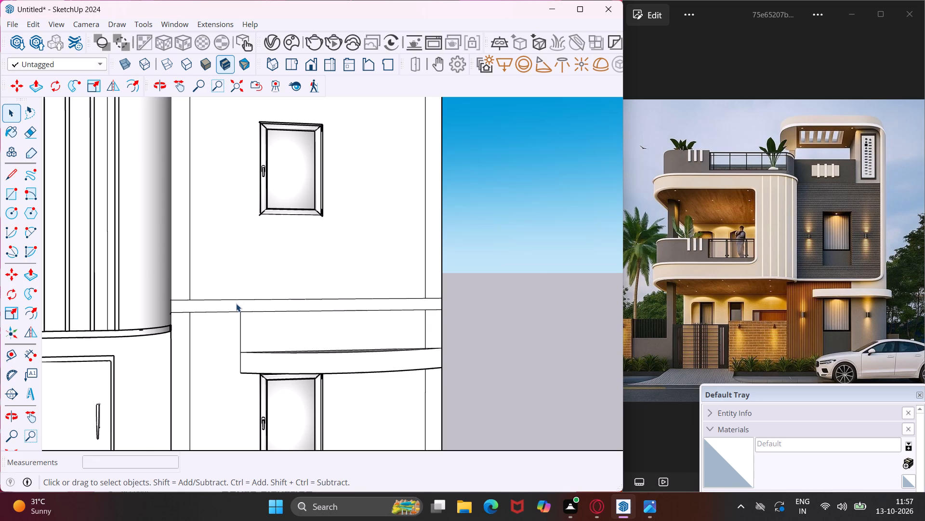
scroll(236, 303, "up", 7)
scroll(215, 306, "down", 1)
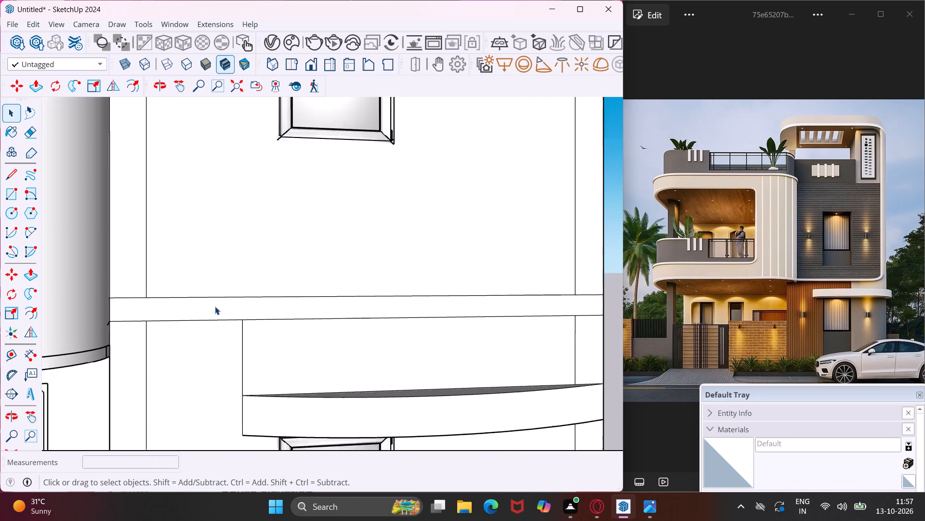
scroll(215, 306, "down", 1)
left_click(166, 306)
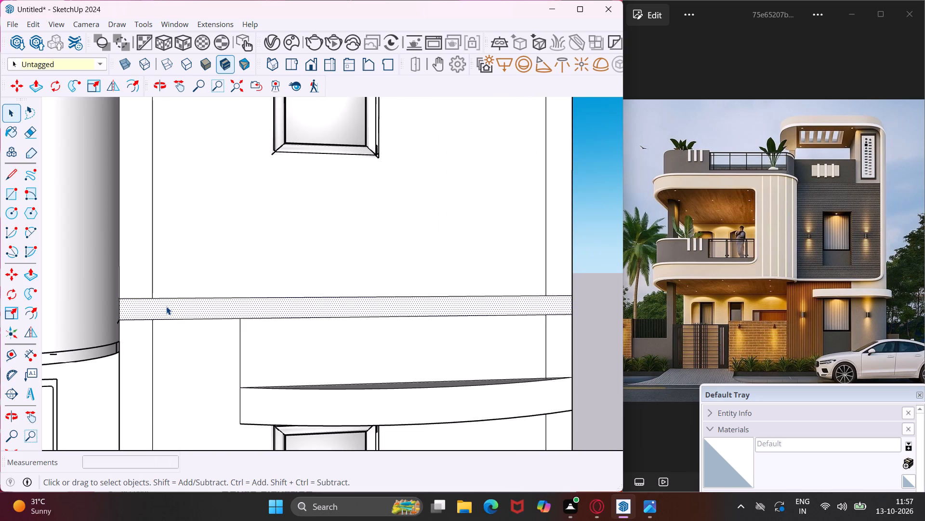
key("p")
left_click(166, 306)
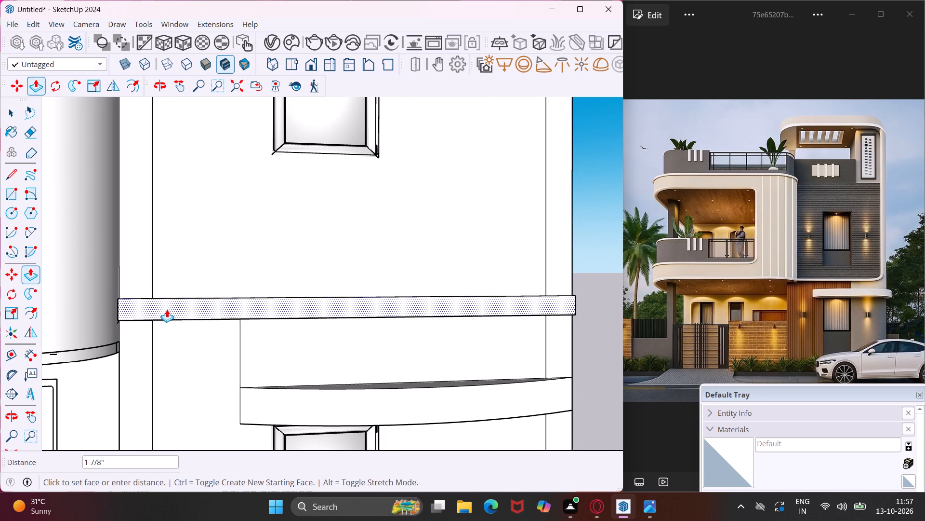
type("1\"")
key("Return")
Extrude the vertical strip along the upper front wall's outer edge 1", flush with the floor band's face.
middle_click_drag(168, 312, 62, 391)
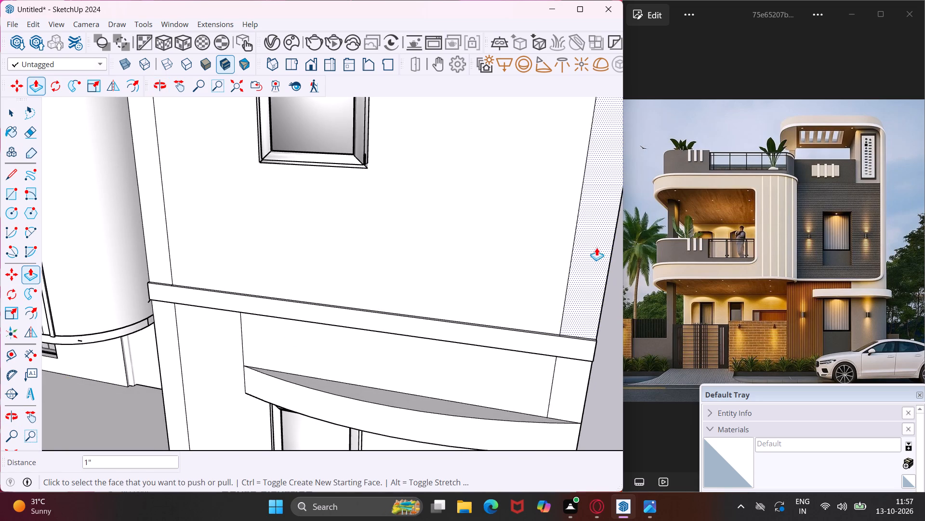
left_click(594, 261)
left_click(567, 345)
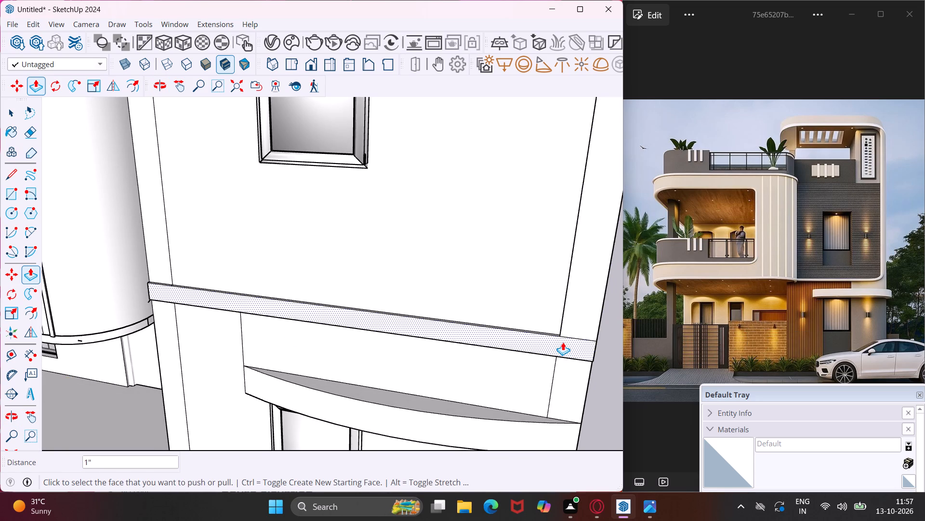
key("Escape")
key("space")
Draw a rectangle about 2' 7" by 2' 2" on the front wall directly below the upper-floor window, starting at its frame's lower corner.
scroll(501, 297, "down", 5)
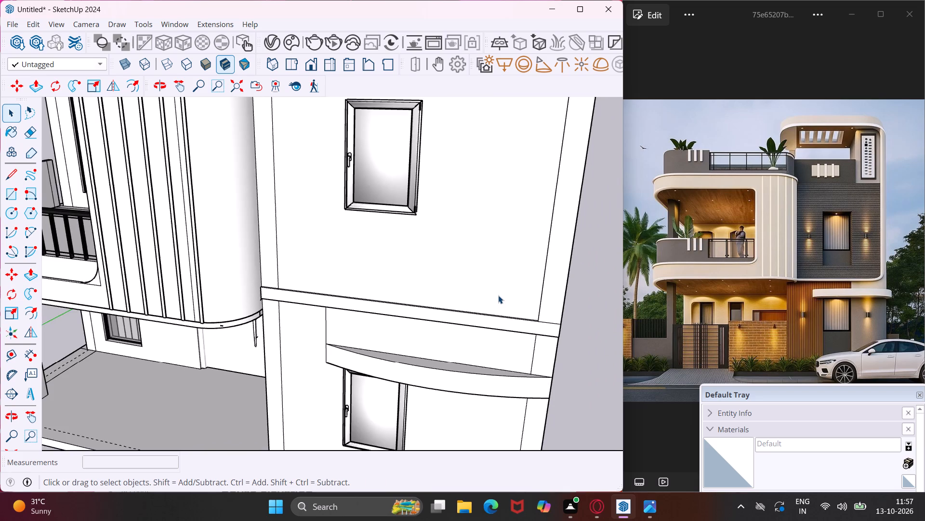
scroll(498, 295, "down", 4)
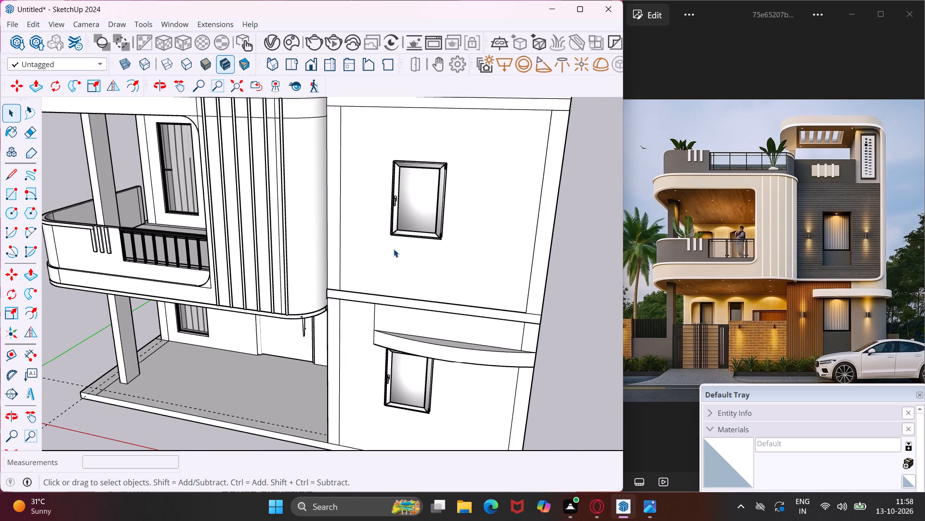
scroll(394, 248, "up", 3)
middle_click_drag(394, 248, 457, 196)
scroll(457, 196, "down", 6)
scroll(461, 255, "down", 2)
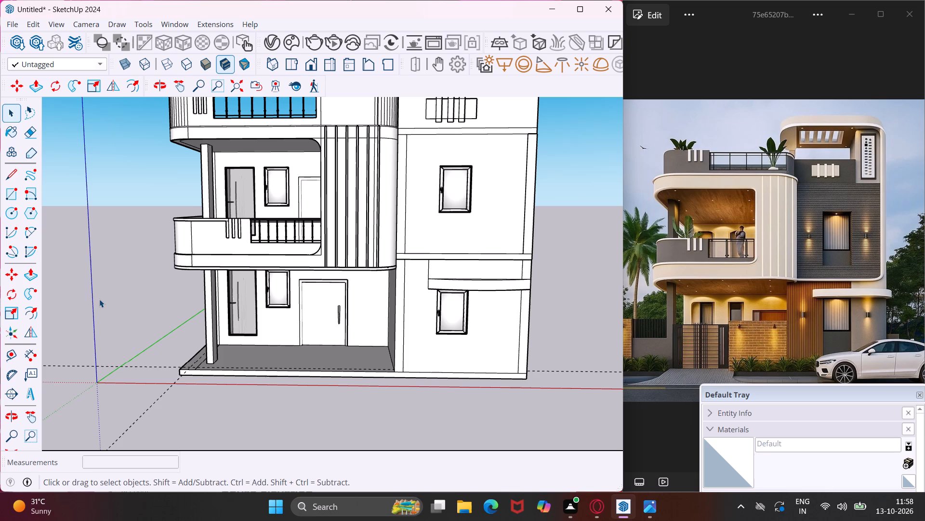
left_click(10, 187)
scroll(10, 187, "up", 2)
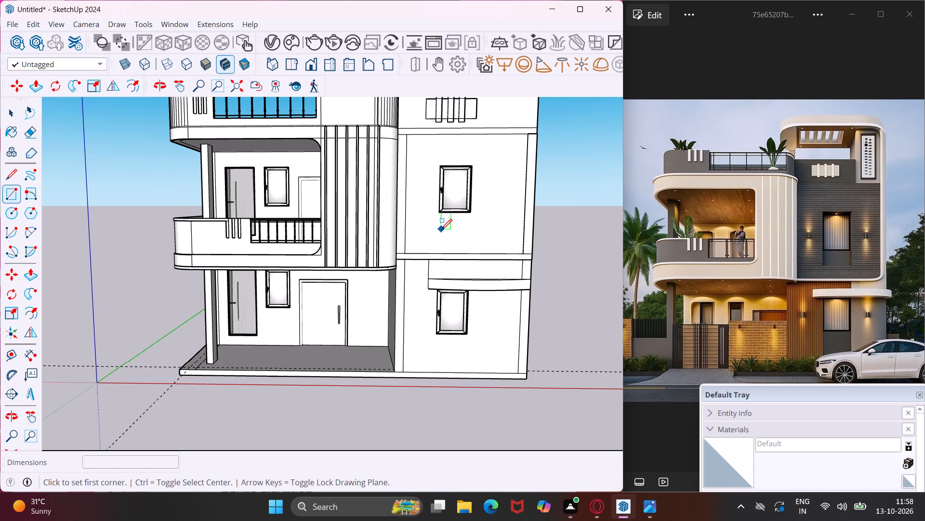
scroll(441, 228, "up", 13)
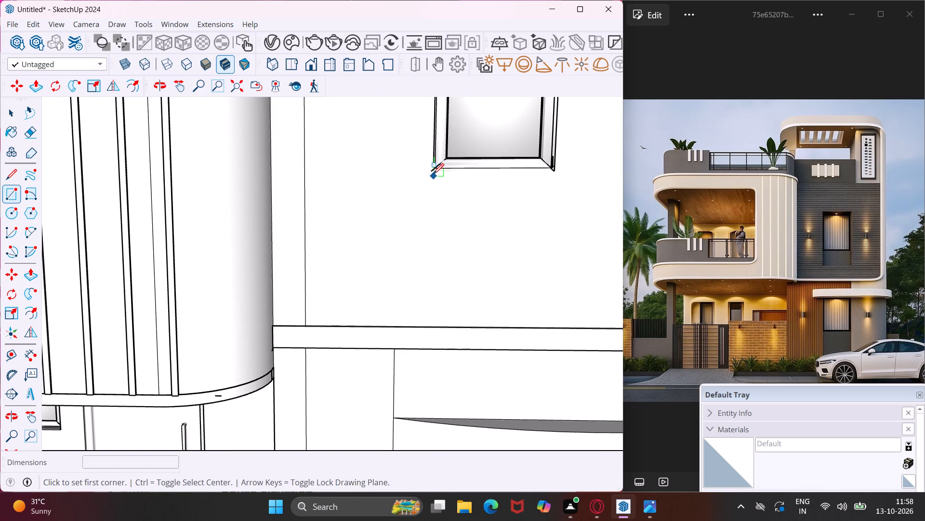
scroll(432, 171, "up", 6)
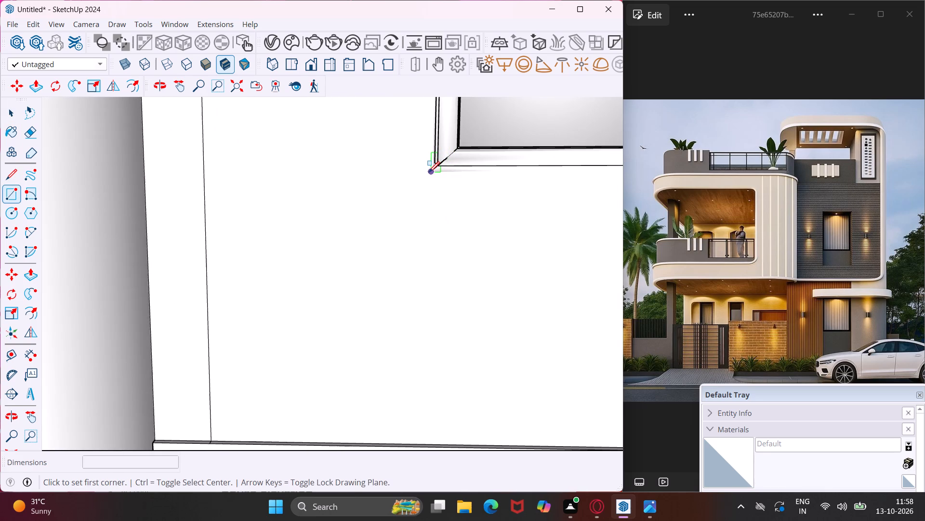
left_click(429, 172)
scroll(464, 221, "down", 5)
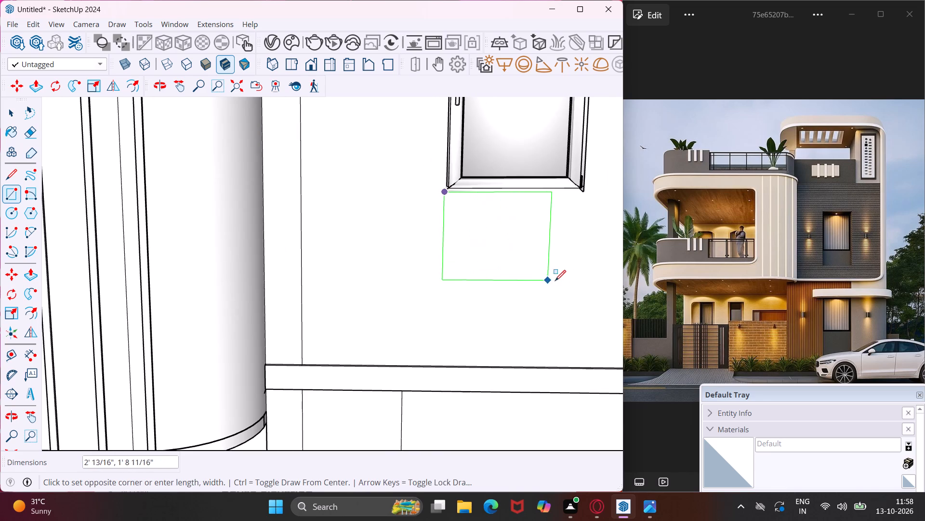
left_click(574, 303)
key("Escape")
key("space")
Copy the rectangle straight down 10' 6" so it sits directly below the ground-floor front window.
scroll(489, 261, "down", 6)
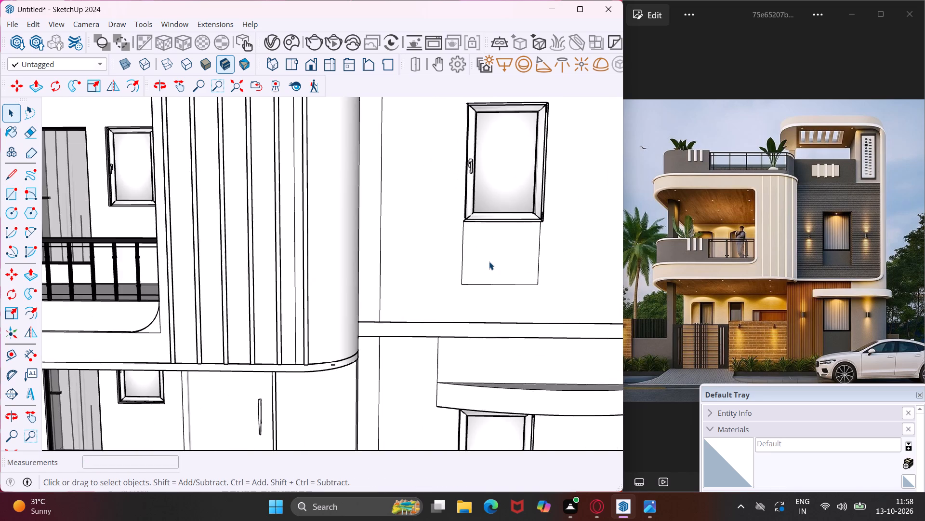
scroll(489, 261, "down", 8)
left_click(498, 260)
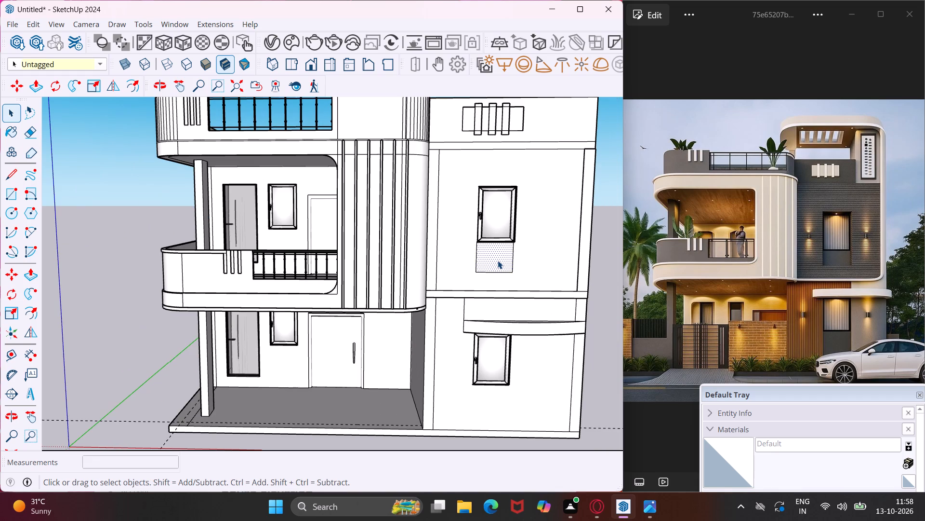
key("m")
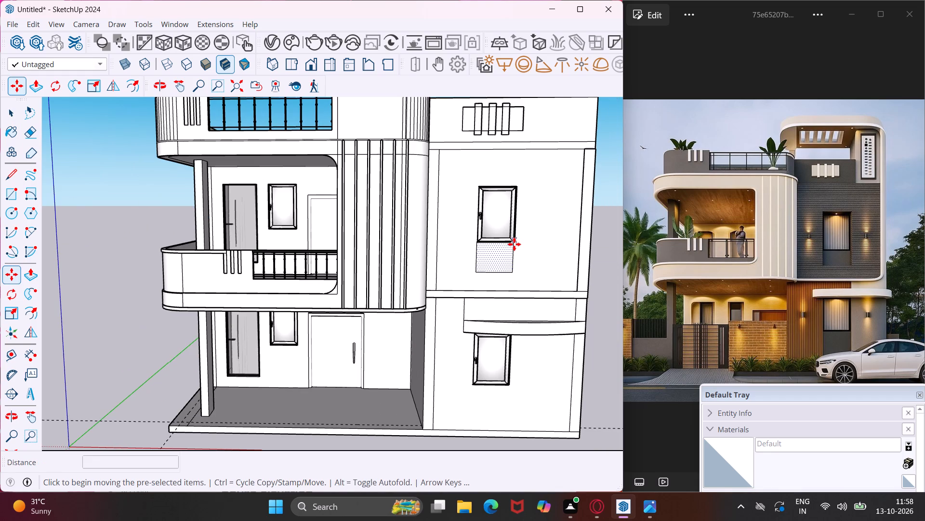
scroll(514, 244, "up", 10)
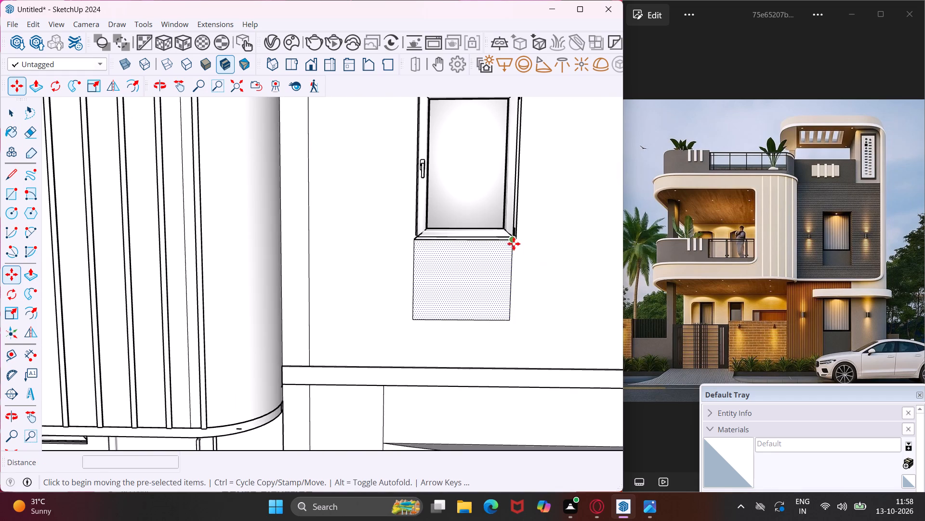
left_click(513, 243)
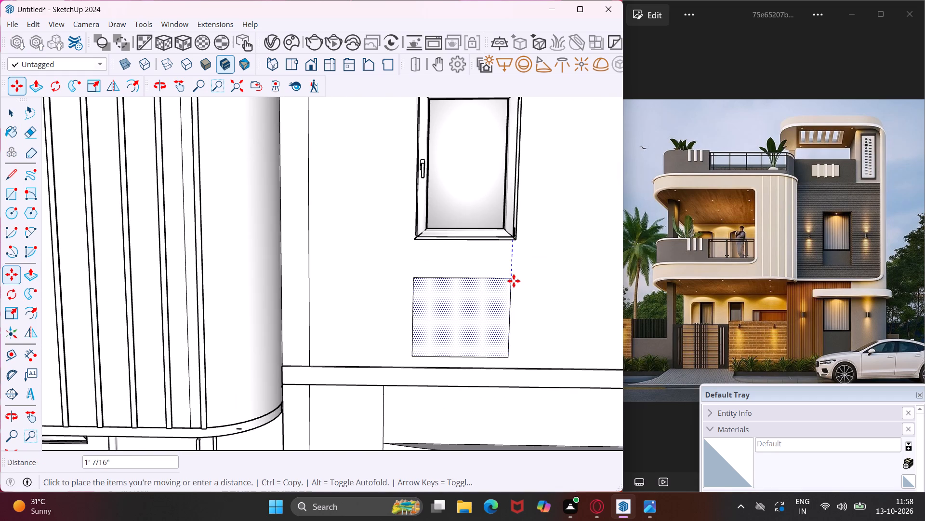
scroll(513, 281, "down", 16)
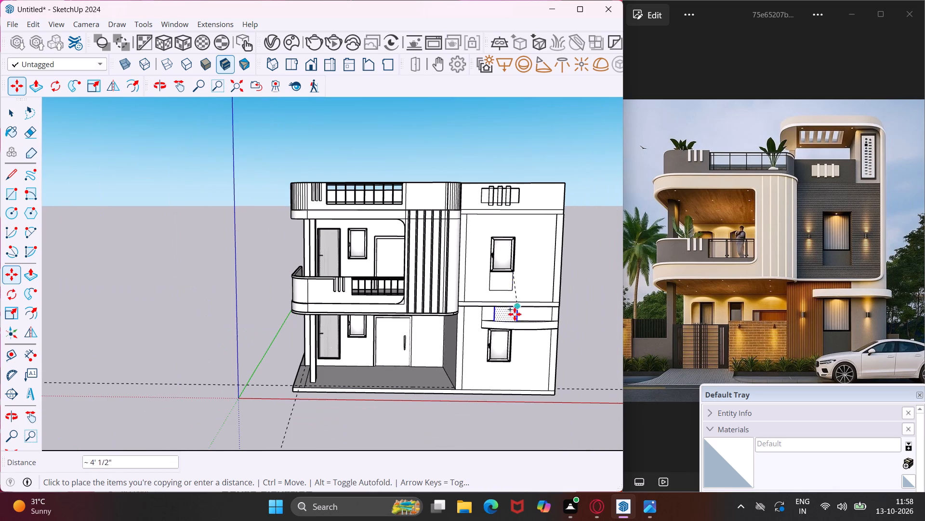
scroll(511, 361, "up", 13)
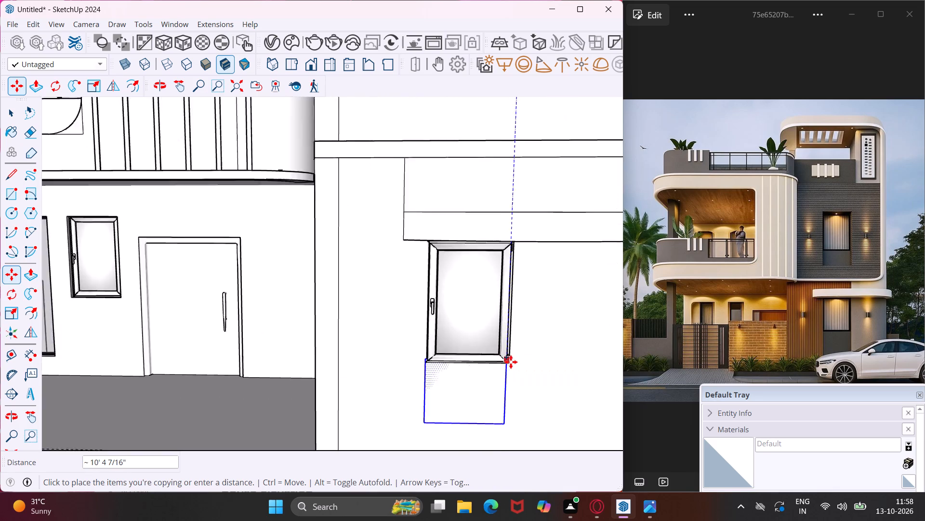
scroll(511, 362, "up", 5)
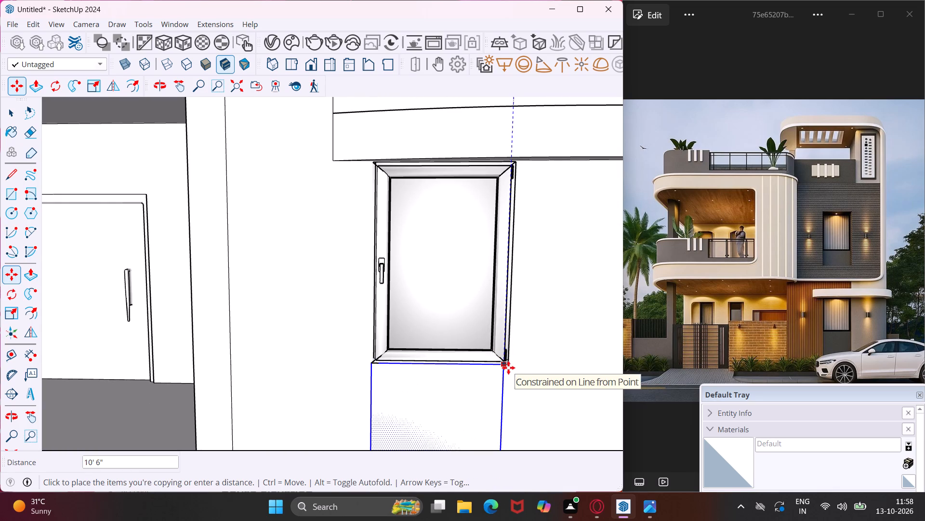
left_click(508, 368)
key("Escape")
key("space")
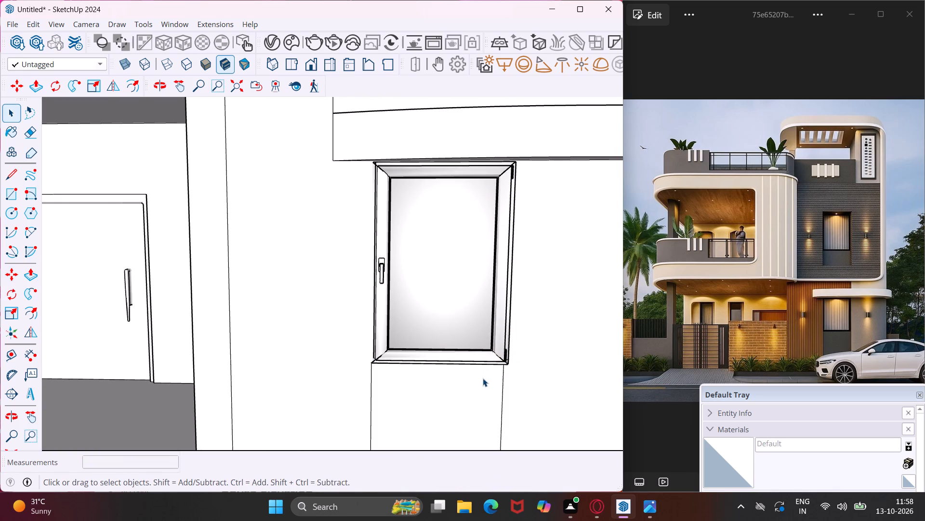
Move the lower rectangle's right edge outward about 1" to align with the ground-floor window frame's outer corner.
left_click(483, 378)
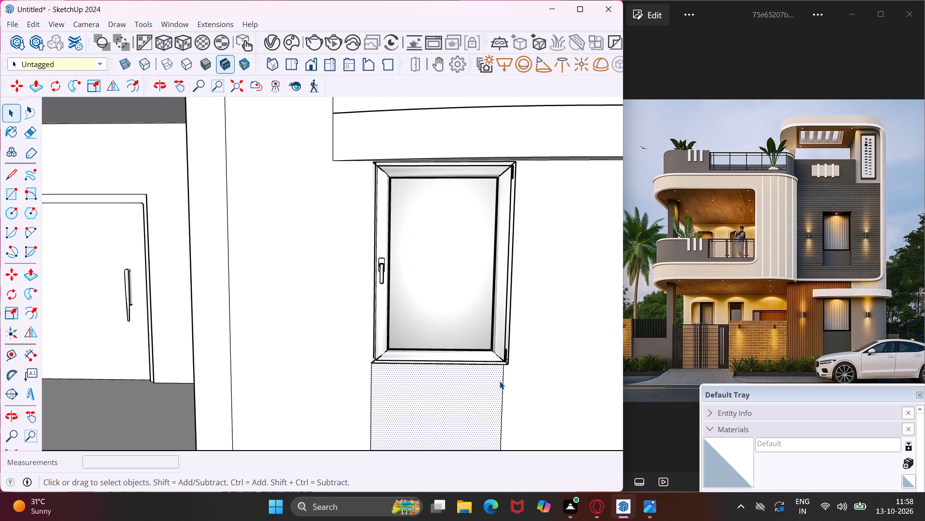
left_click(502, 385)
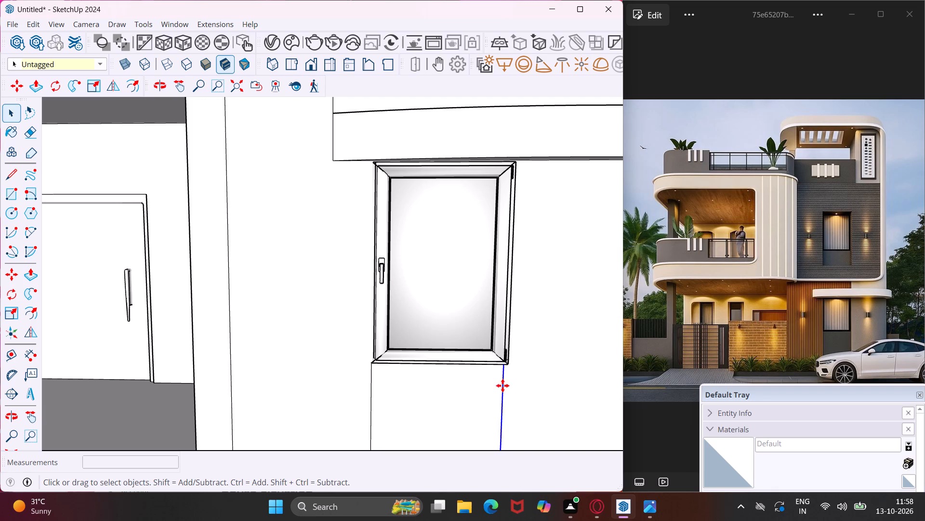
key("m")
scroll(502, 366, "up", 3)
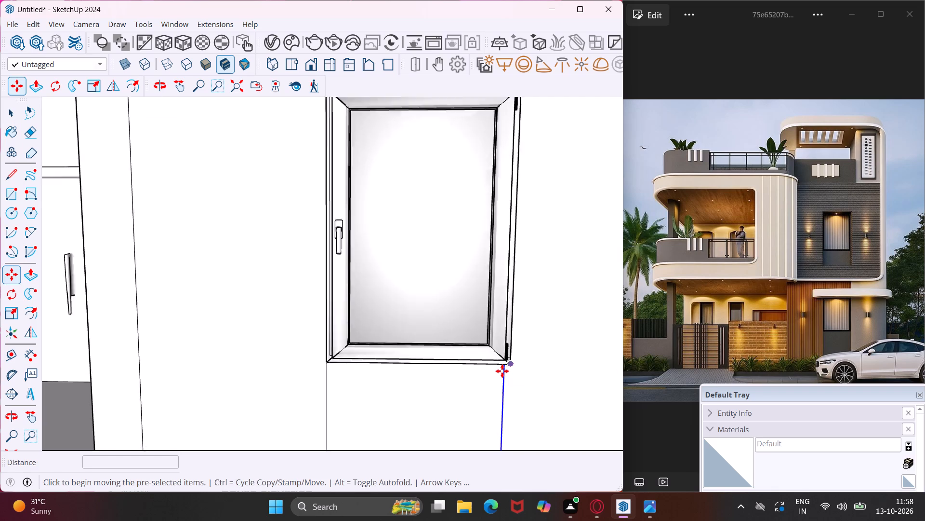
scroll(502, 371, "up", 7)
left_click(506, 361)
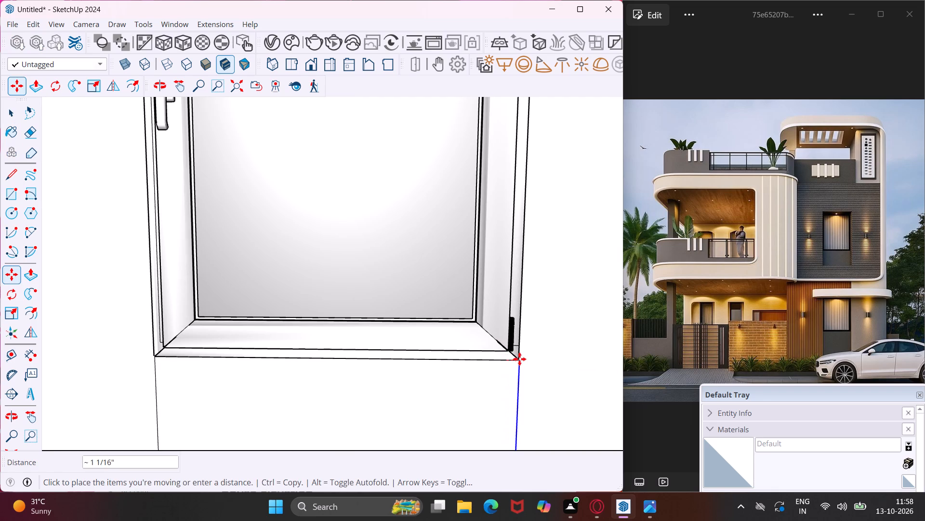
left_click(519, 359)
scroll(423, 367, "down", 17)
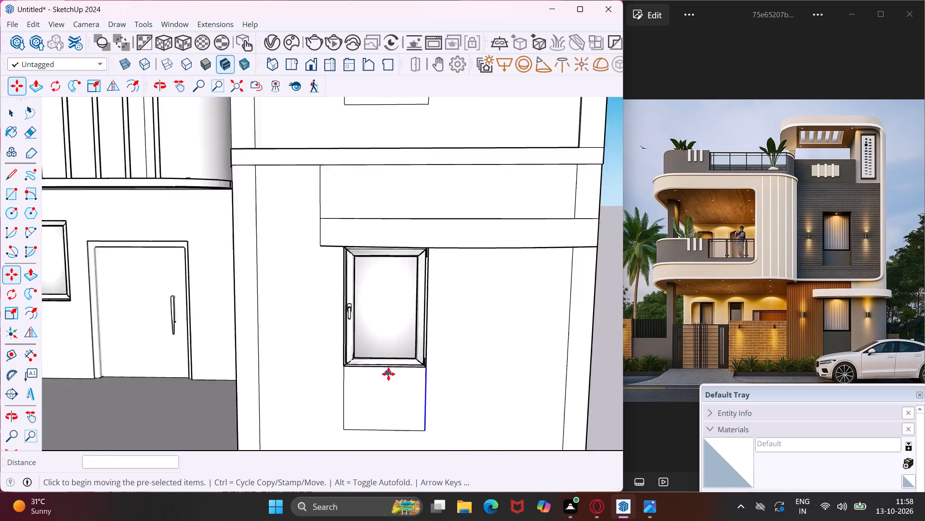
scroll(388, 374, "down", 9)
key("Escape")
key("space")
Move the upper rectangle's right edge outward about 1" to align with the upper-floor window frame's outer corner.
scroll(401, 240, "up", 13)
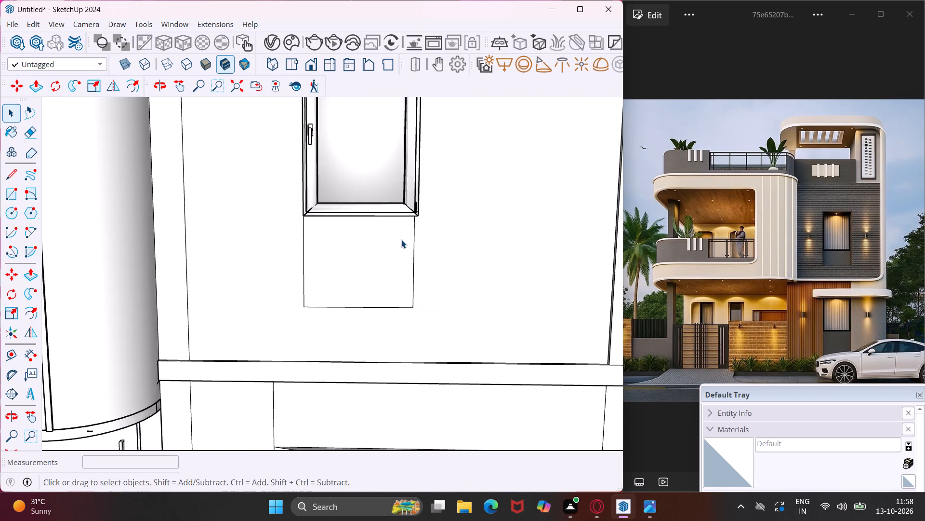
scroll(401, 240, "up", 4)
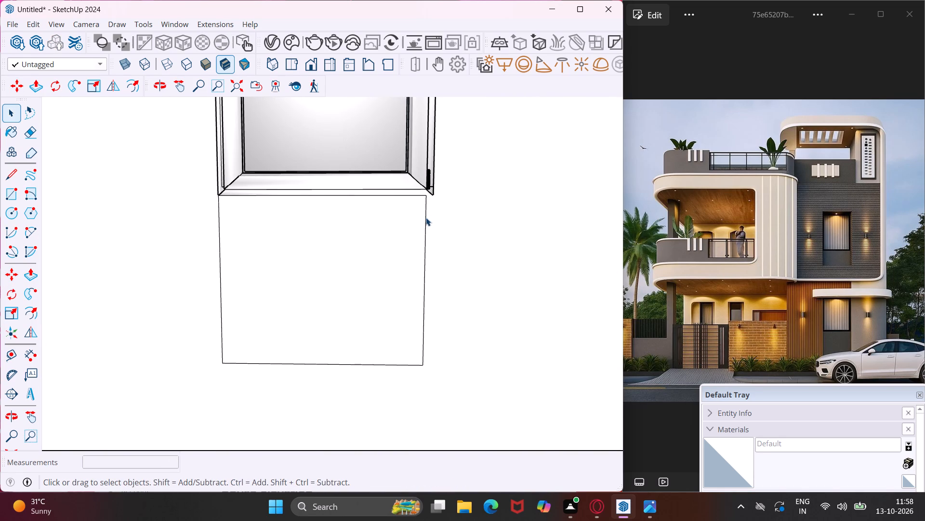
left_click(426, 218)
key("m")
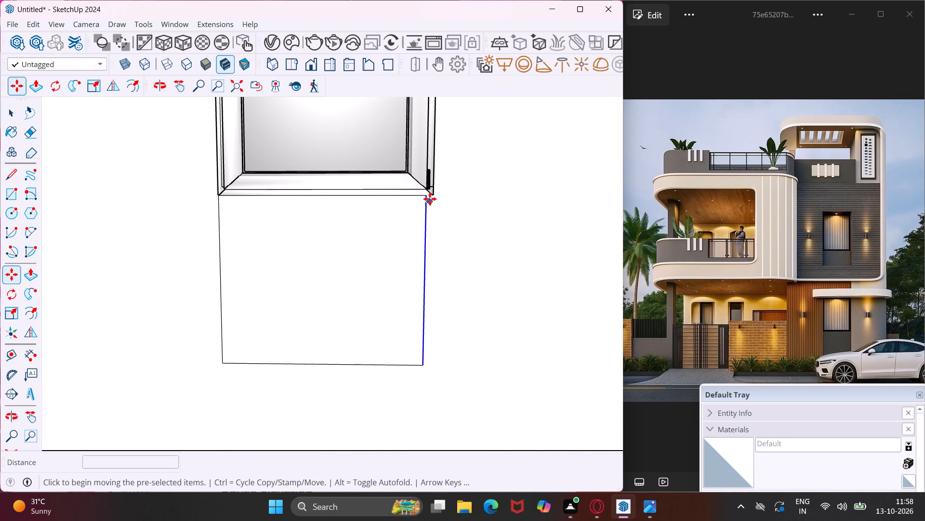
left_click(427, 196)
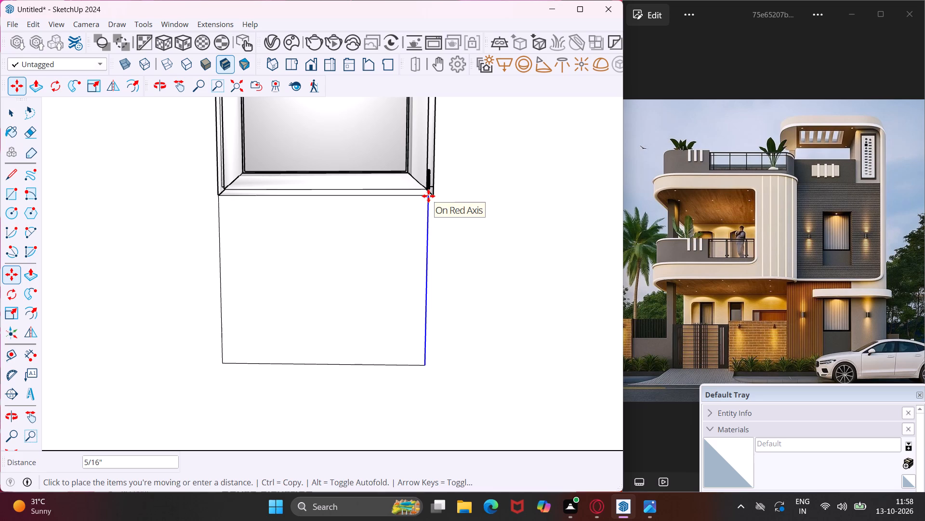
left_click(435, 195)
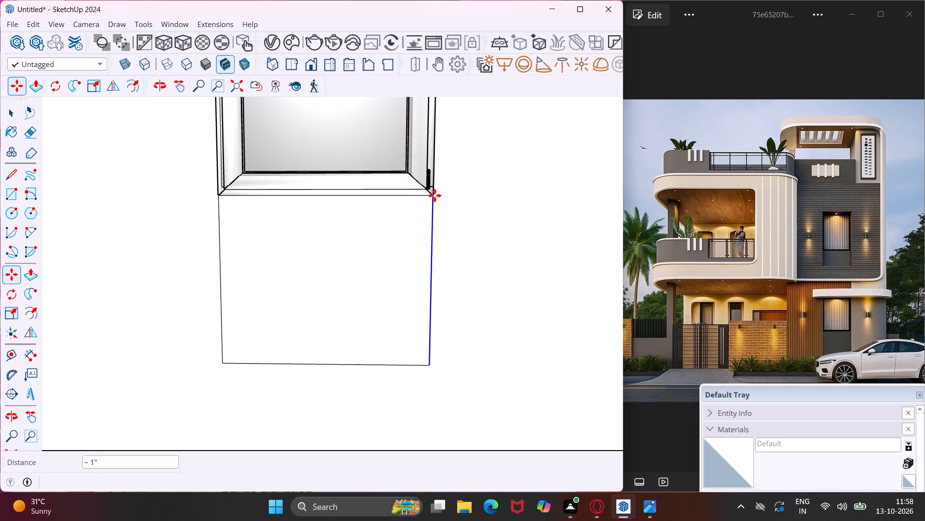
key("Escape")
key("space")
Extrude the rectangle below the upper-floor window 1" outward from the front wall.
left_click(363, 239)
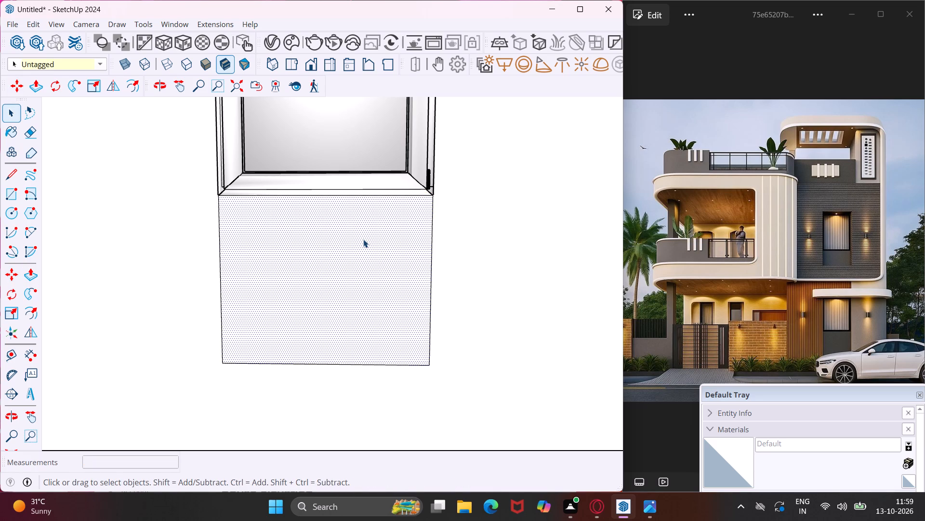
key("p")
left_click(363, 239)
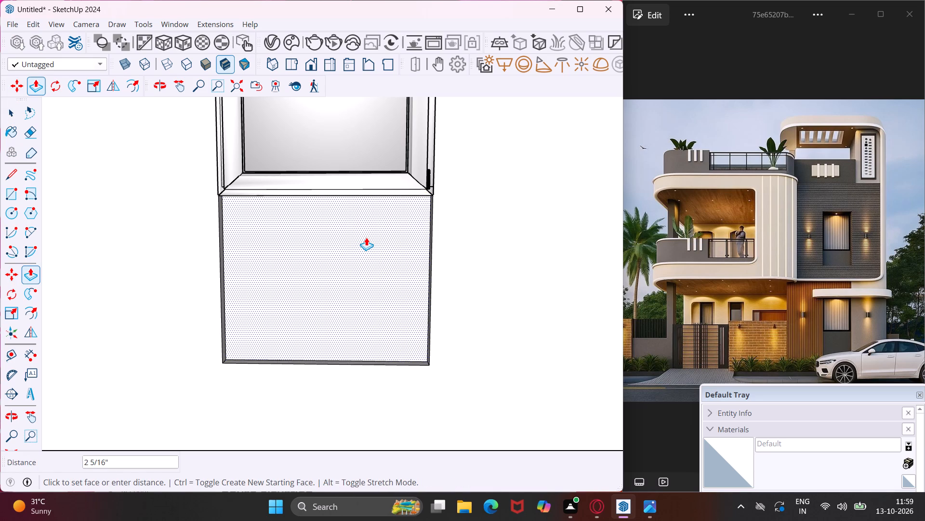
type("1\"")
key("Return")
Extrude the rectangle below the ground-floor front window 1" outward from the wall.
scroll(341, 256, "down", 7)
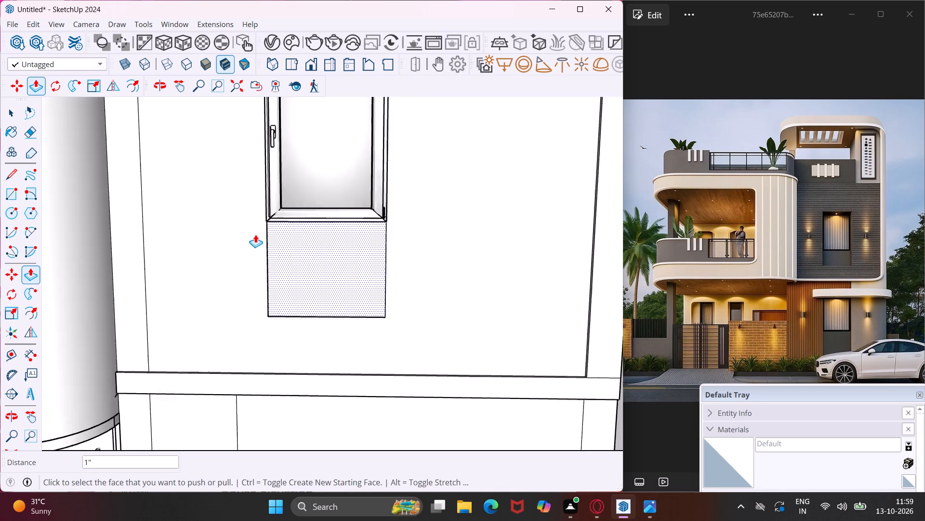
scroll(255, 234, "down", 13)
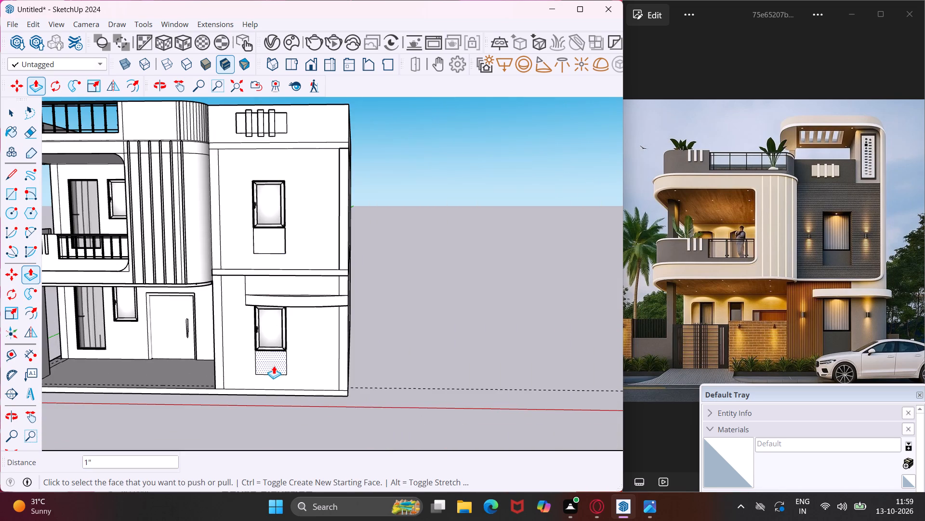
scroll(274, 366, "up", 11)
left_click(274, 365)
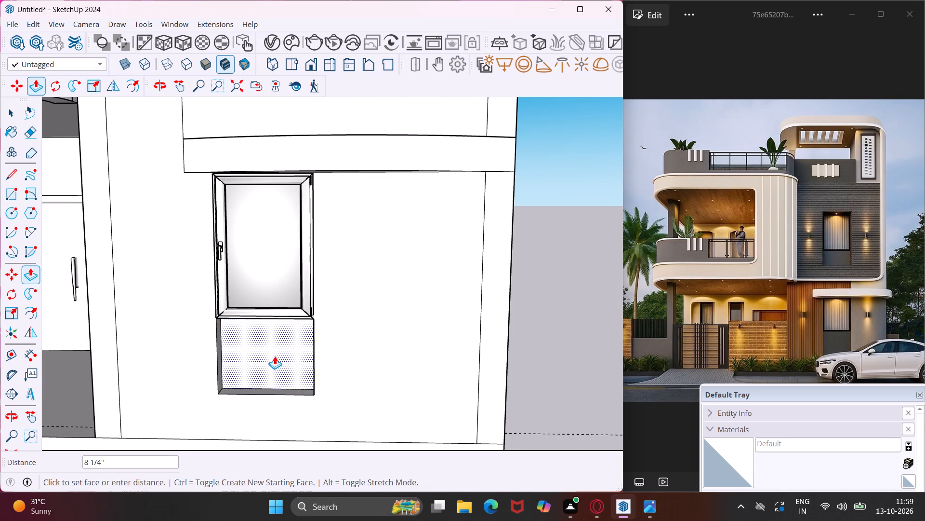
type("1\"")
key("Return")
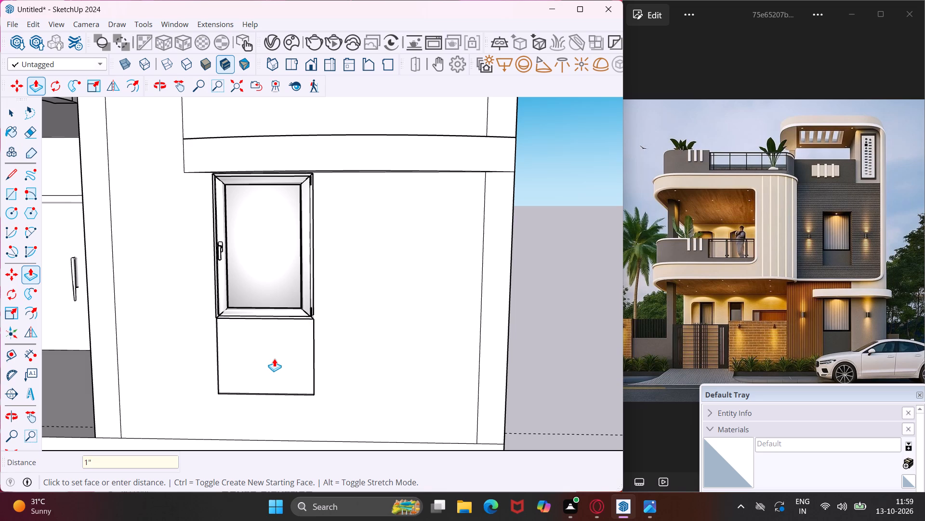
key("Escape")
key("space")
Draw two vertical lines about 1' 4" long from the ground-floor panel's lower corners down to the plinth's top edge.
scroll(266, 363, "down", 5)
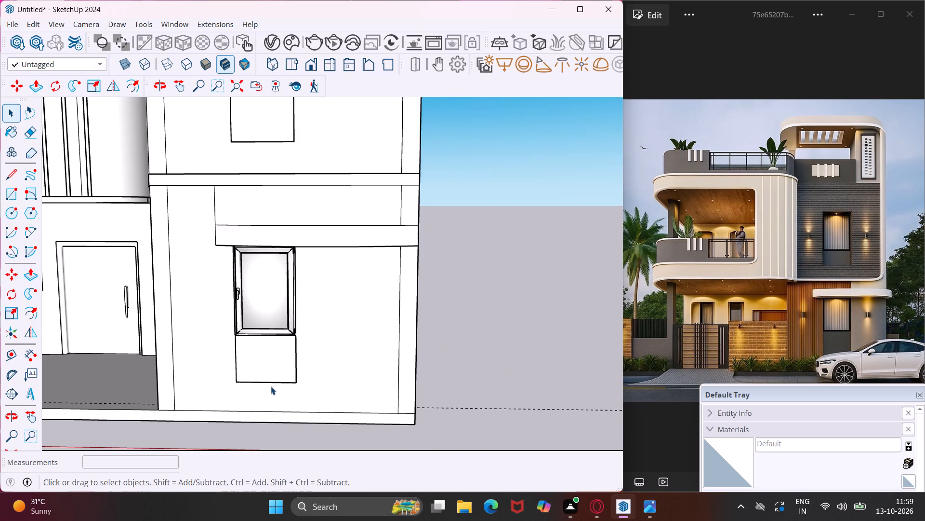
middle_click_drag(196, 404, 247, 409)
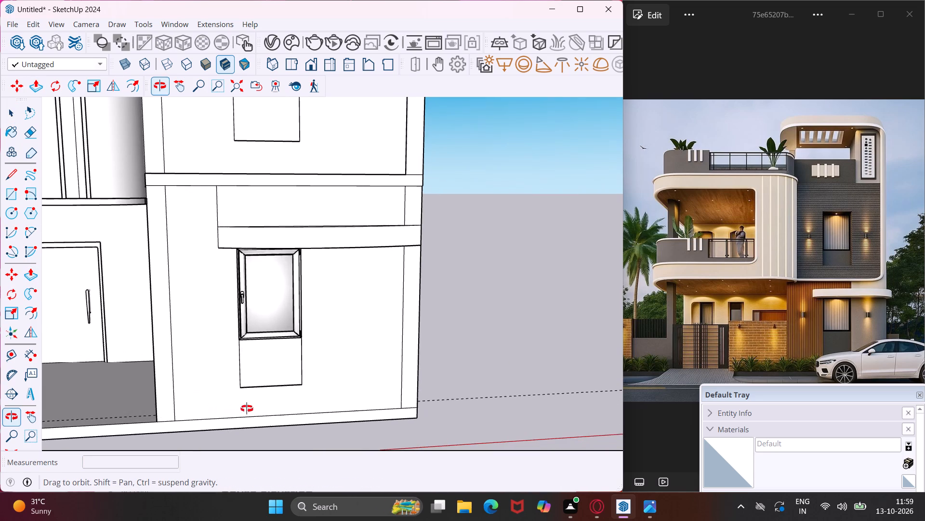
middle_click_drag(247, 409, 253, 407)
scroll(257, 377, "down", 4)
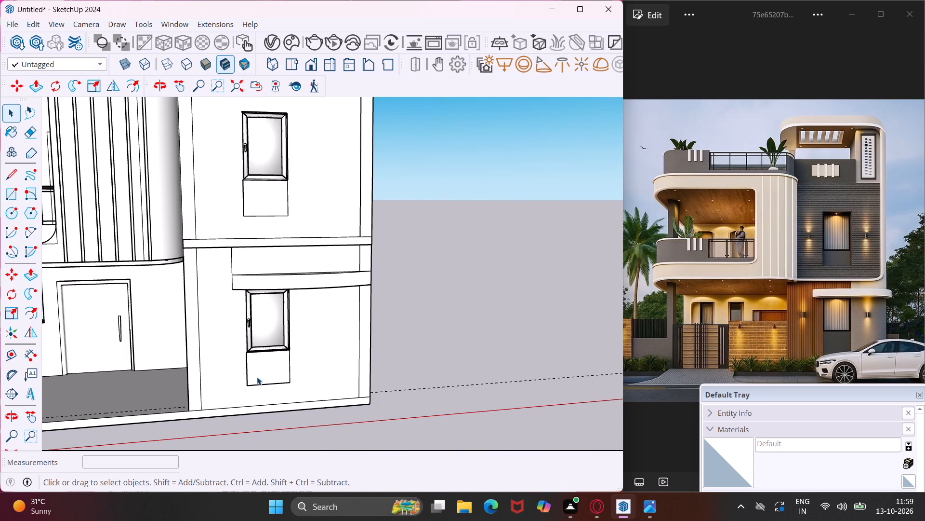
left_click(12, 175)
middle_click_drag(238, 409, 231, 381)
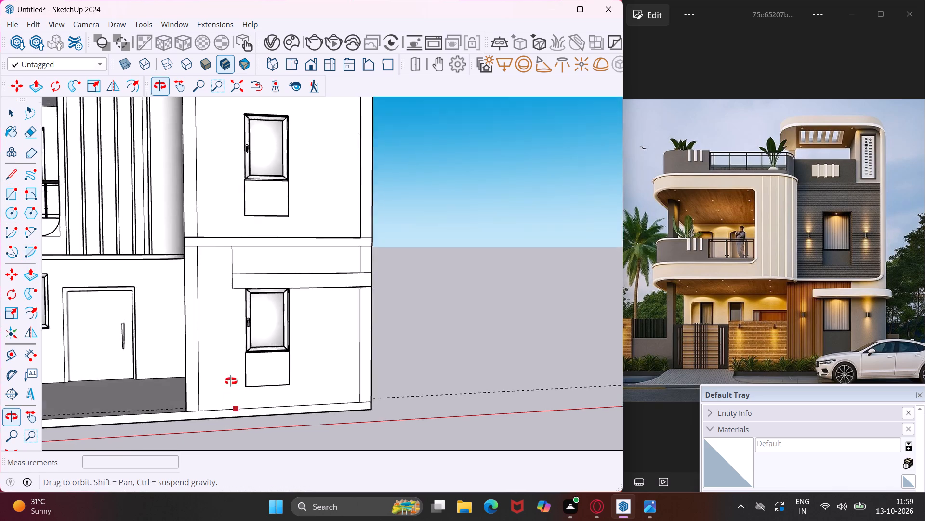
middle_click_drag(231, 381, 231, 352)
scroll(287, 391, "up", 2)
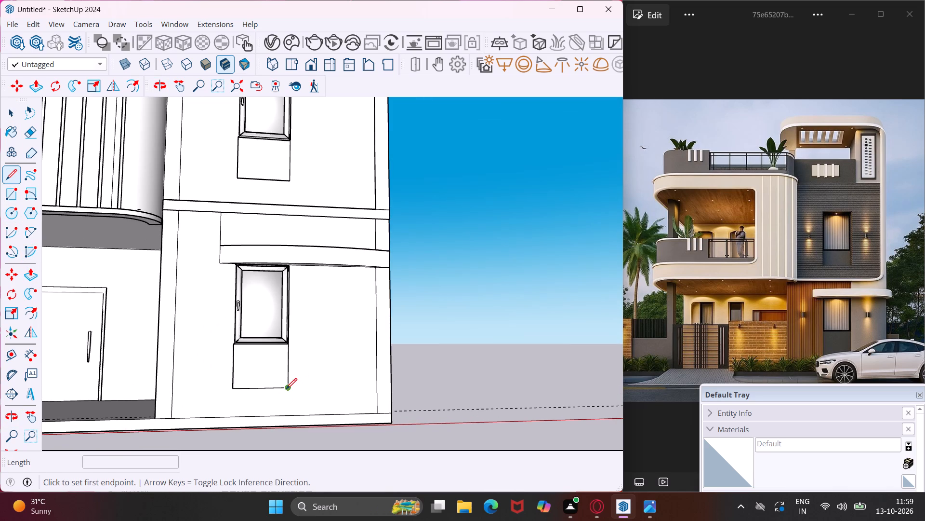
left_click(286, 389)
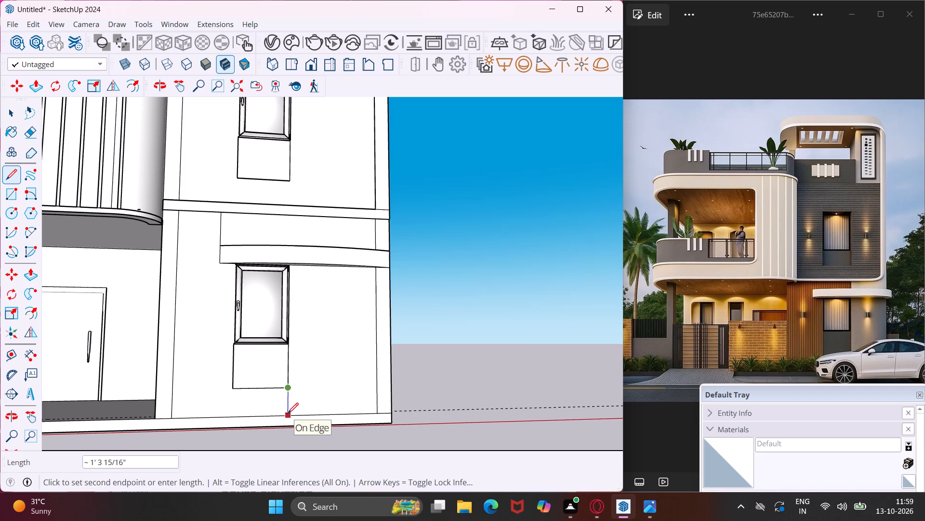
left_click(288, 413)
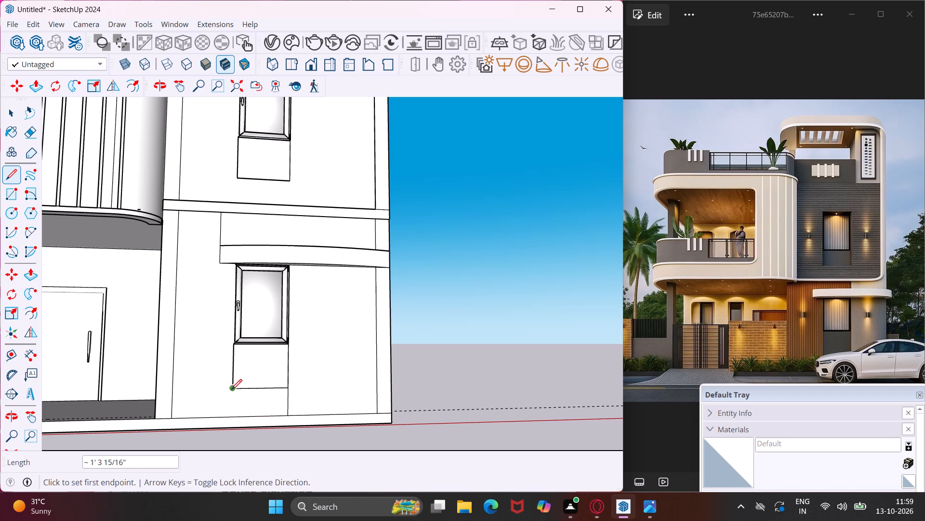
left_click(234, 390)
left_click(230, 417)
key("Escape")
key("space")
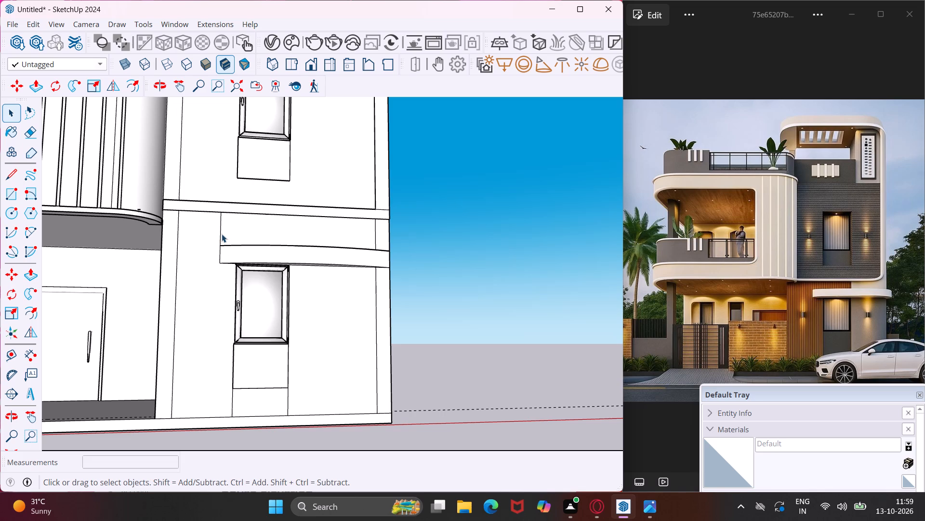
Erase the vertical line on the front wall between the canopy's inner end and the floor band.
key("e")
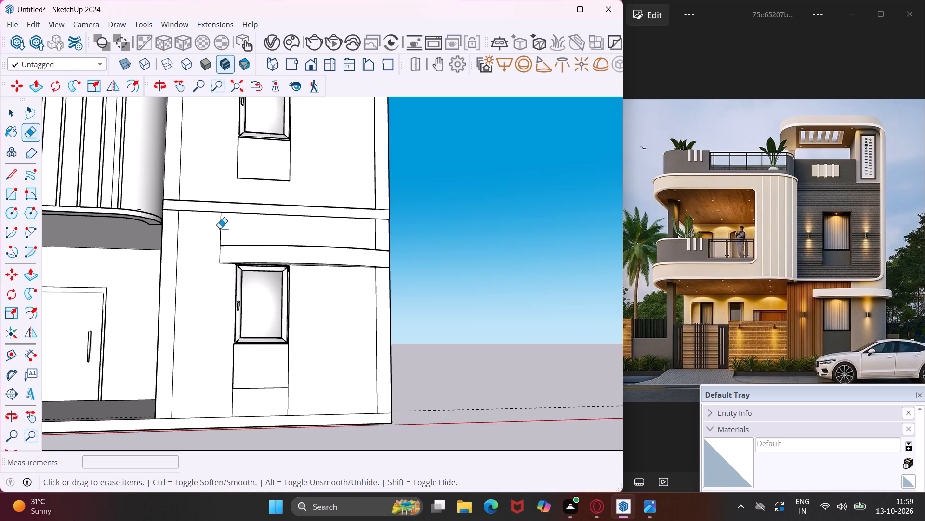
left_click(220, 228)
key("Escape")
key("space")
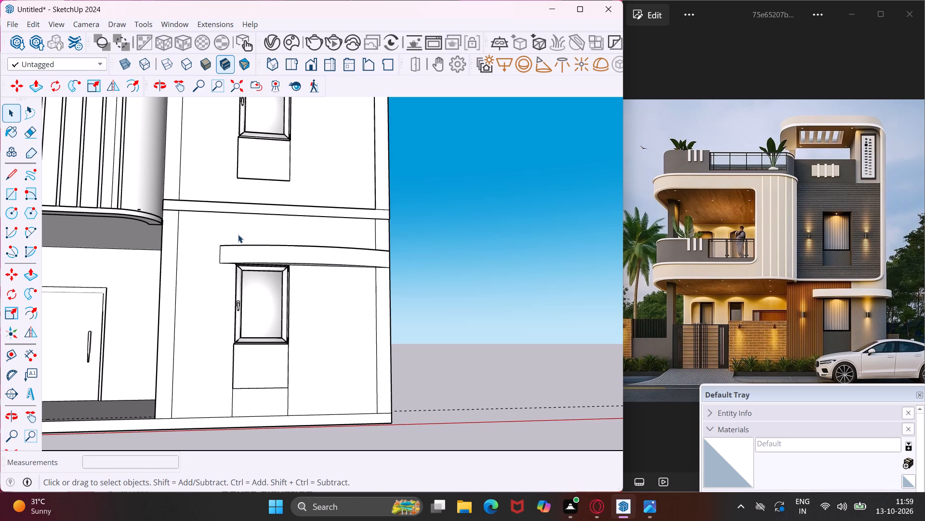
Draw a vertical line about 1' 8" long from the canopy's top up to the floor band, aligned with the window frame's outer edge.
middle_click_drag(238, 234, 238, 298)
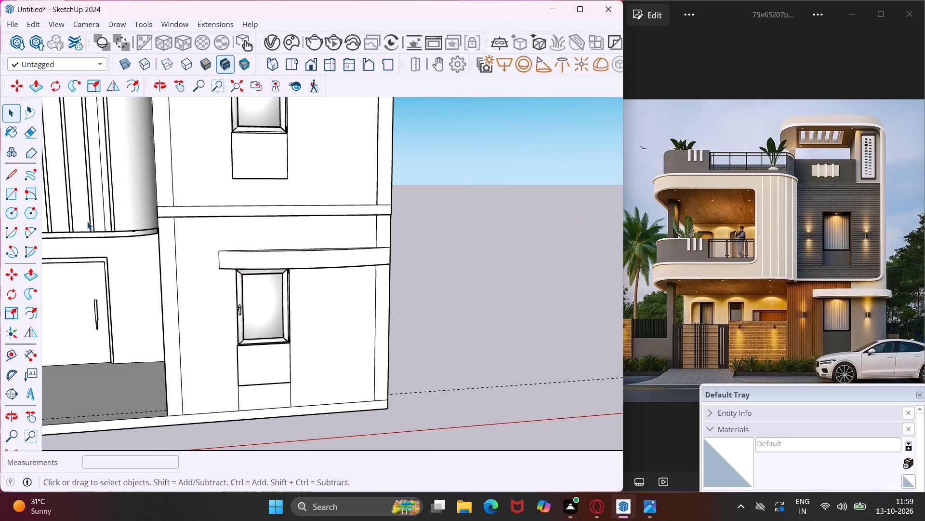
left_click(14, 174)
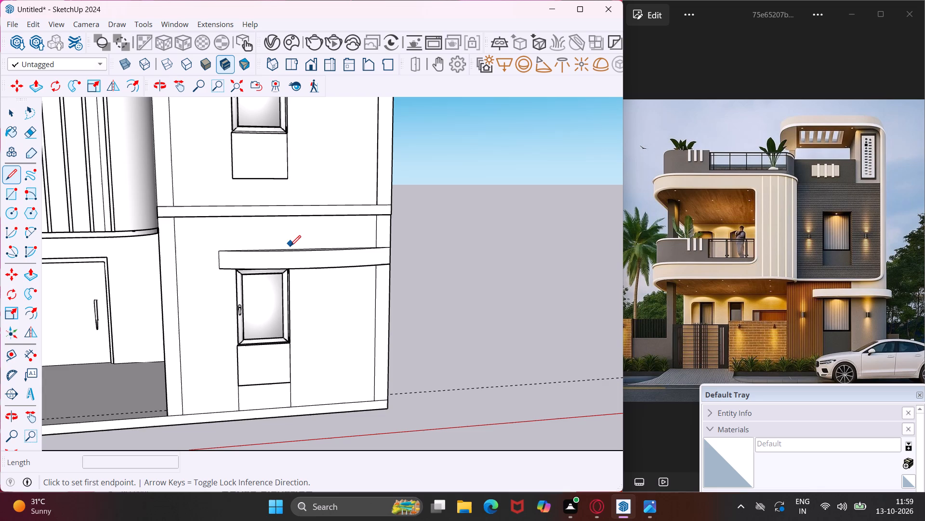
left_click(289, 248)
scroll(287, 216, "up", 4)
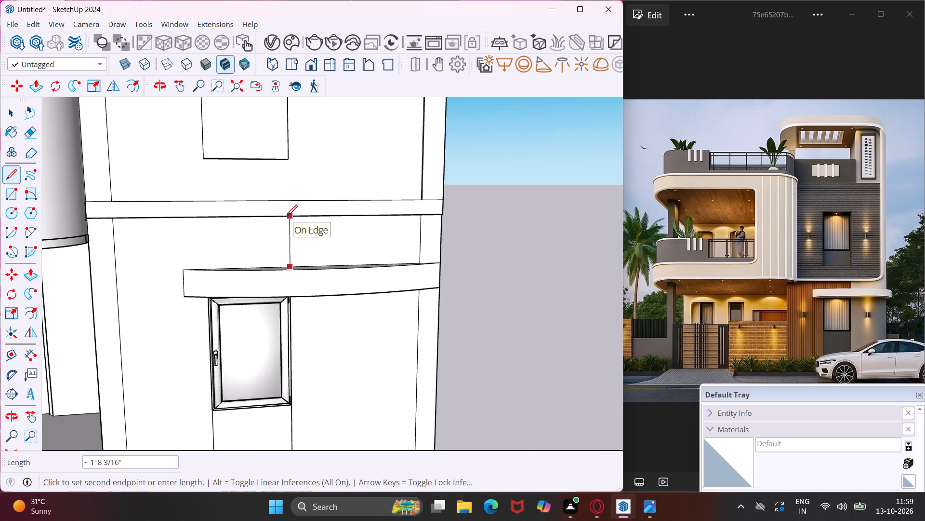
scroll(287, 216, "up", 8)
middle_click_drag(287, 224, 303, 171)
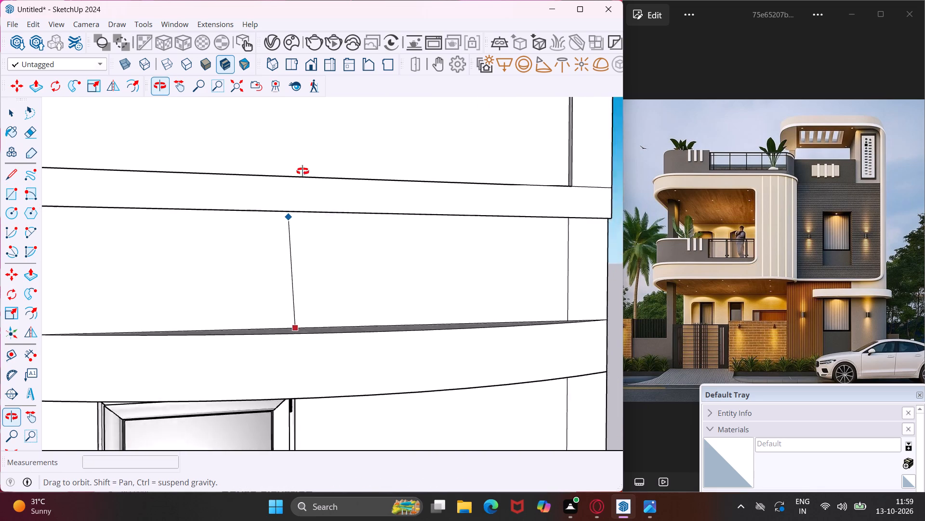
middle_click_drag(303, 171, 309, 145)
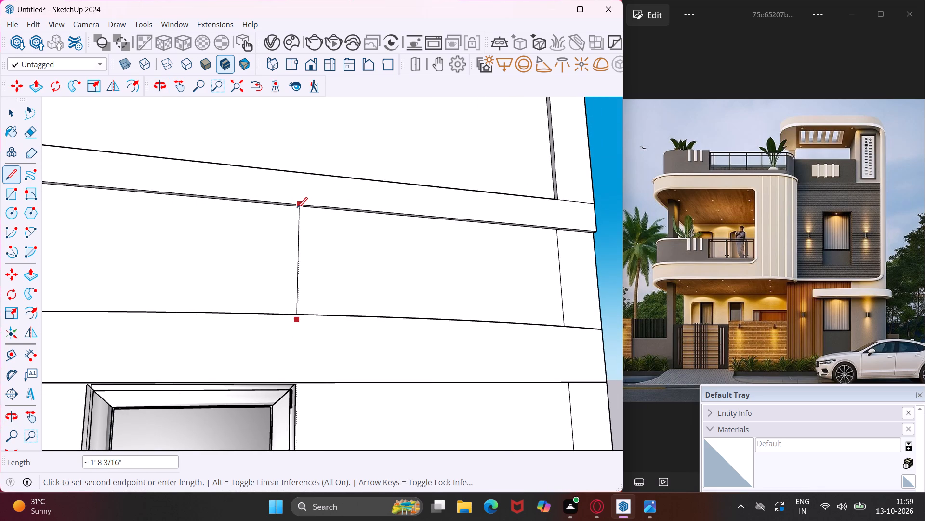
scroll(297, 208, "up", 6)
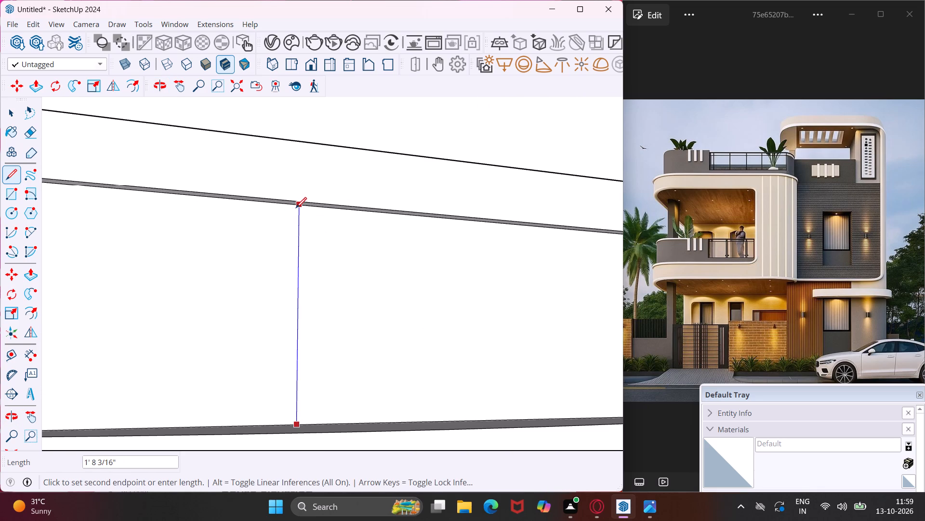
left_click(297, 207)
key("Escape")
key("space")
Draw a vertical line about 3' long across the front parapet's height, between the three-bar decorative panel and the outer corner.
scroll(264, 235, "down", 5)
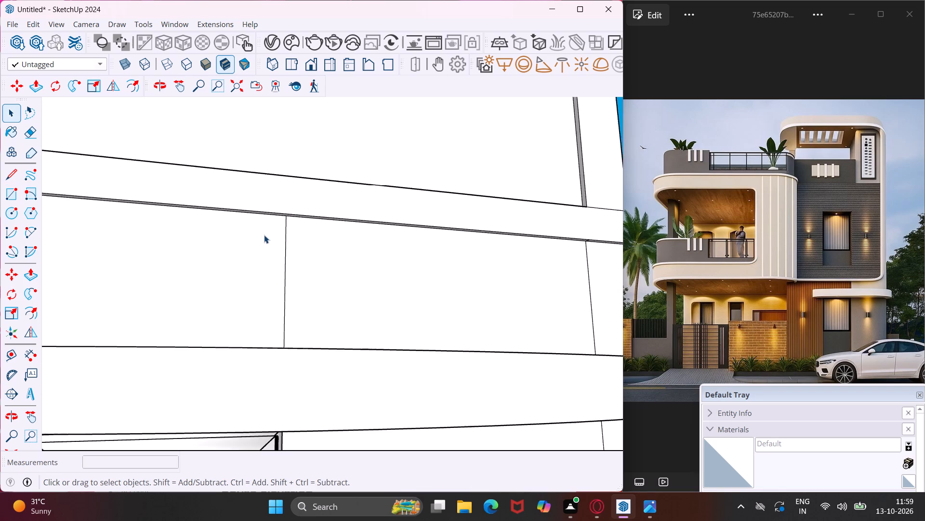
scroll(264, 235, "down", 5)
middle_click_drag(264, 235, 217, 285)
scroll(209, 285, "down", 5)
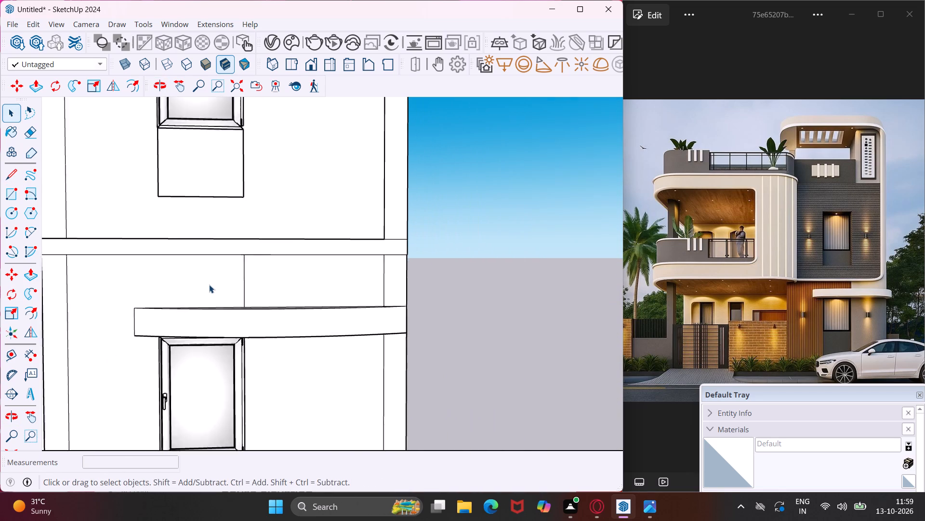
scroll(209, 285, "down", 12)
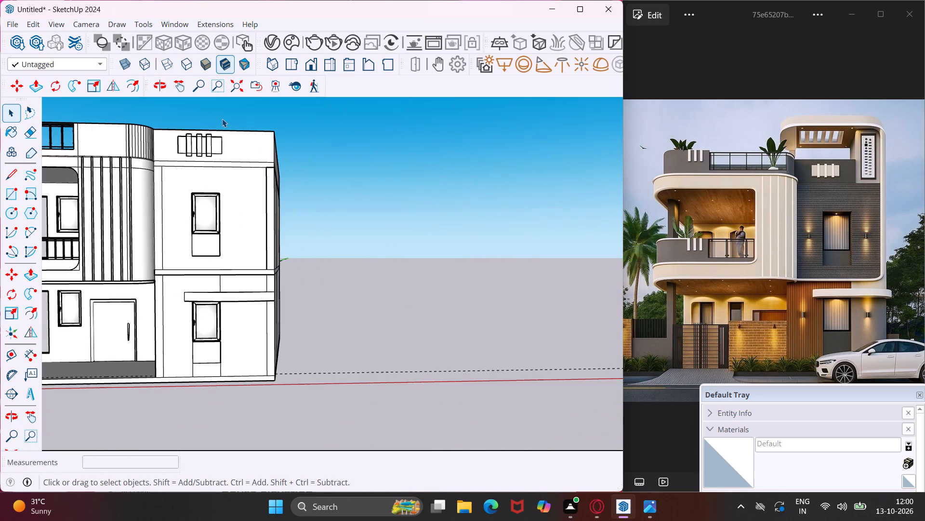
scroll(232, 128, "up", 9)
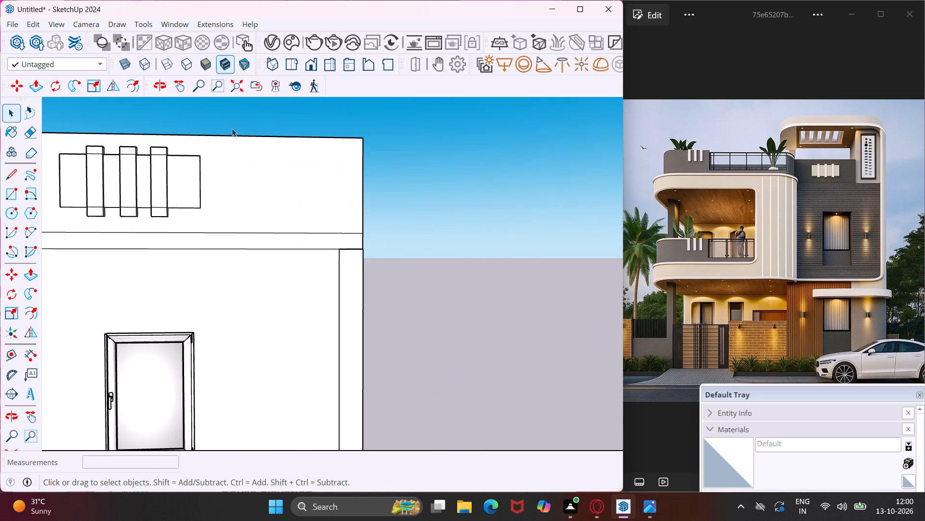
middle_click_drag(233, 130, 421, 231)
scroll(421, 231, "up", 1)
left_click(8, 172)
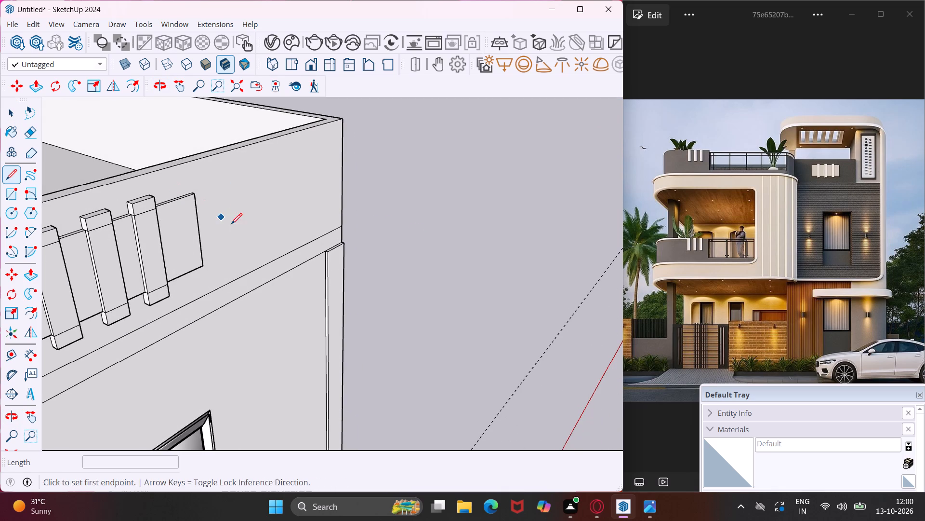
left_click(261, 267)
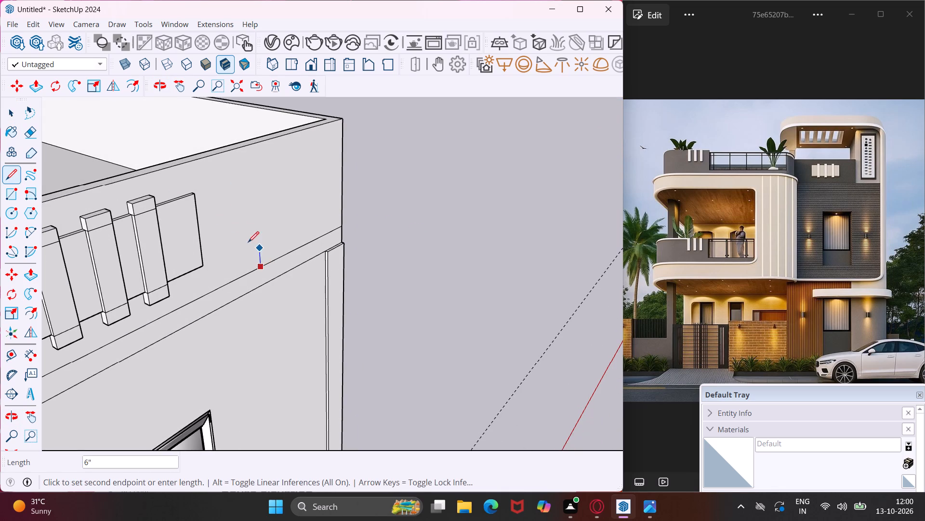
left_click(250, 145)
key("Escape")
key("space")
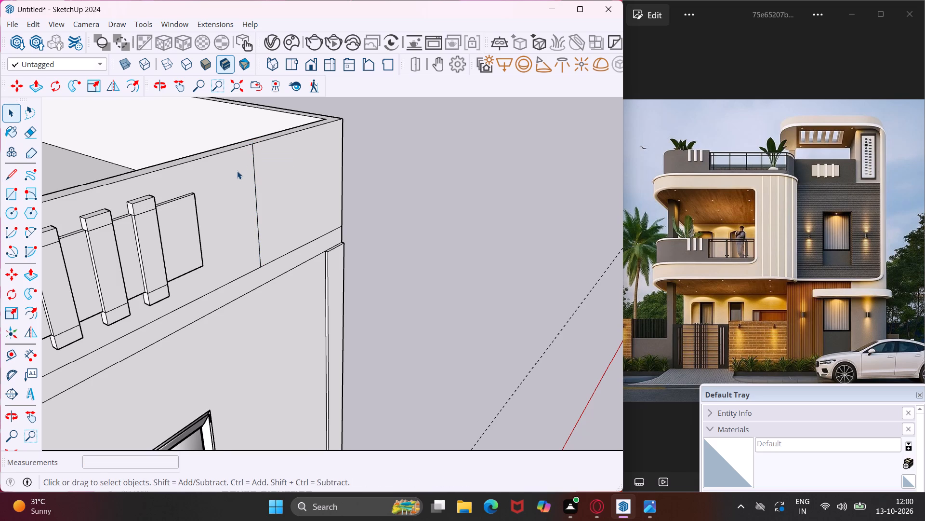
Extrude the parapet face around the three-bar decorative panel about 7/16" outward.
left_click(237, 171)
key("p")
left_click(237, 171)
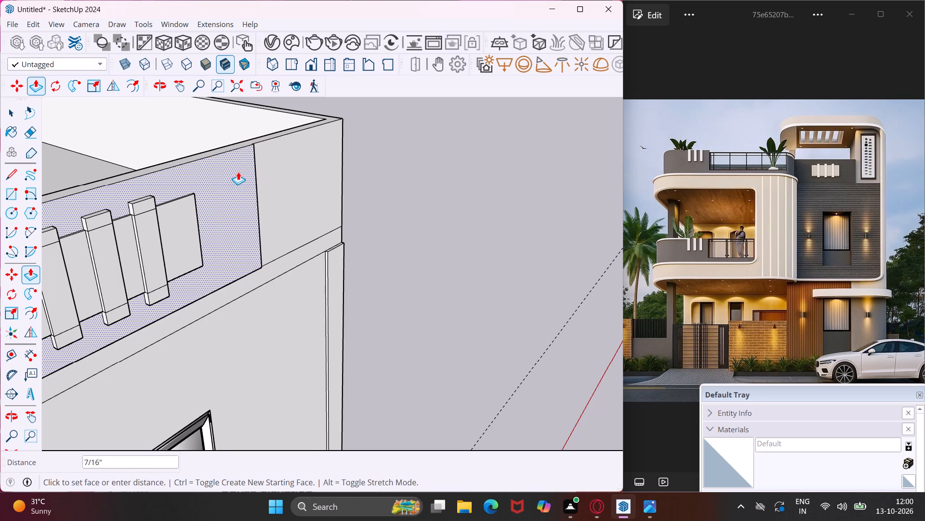
left_click(238, 172)
key("Escape")
key("space")
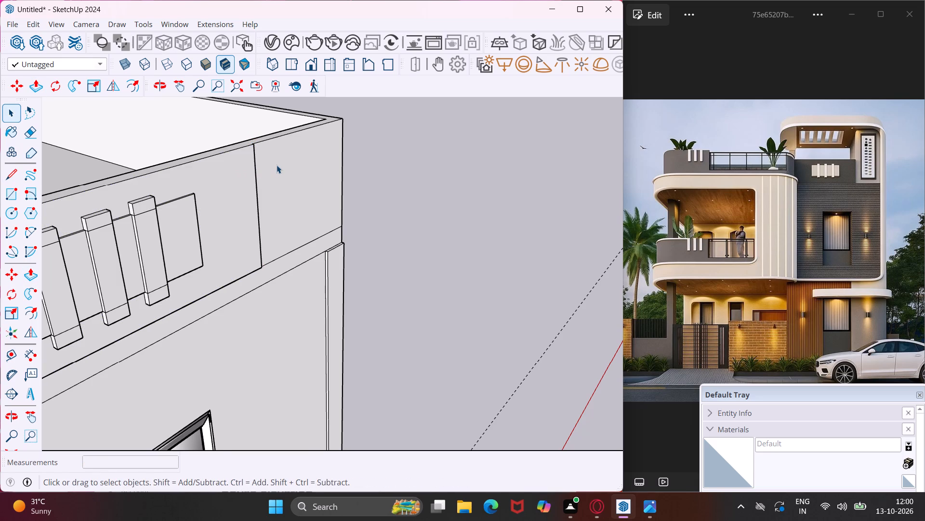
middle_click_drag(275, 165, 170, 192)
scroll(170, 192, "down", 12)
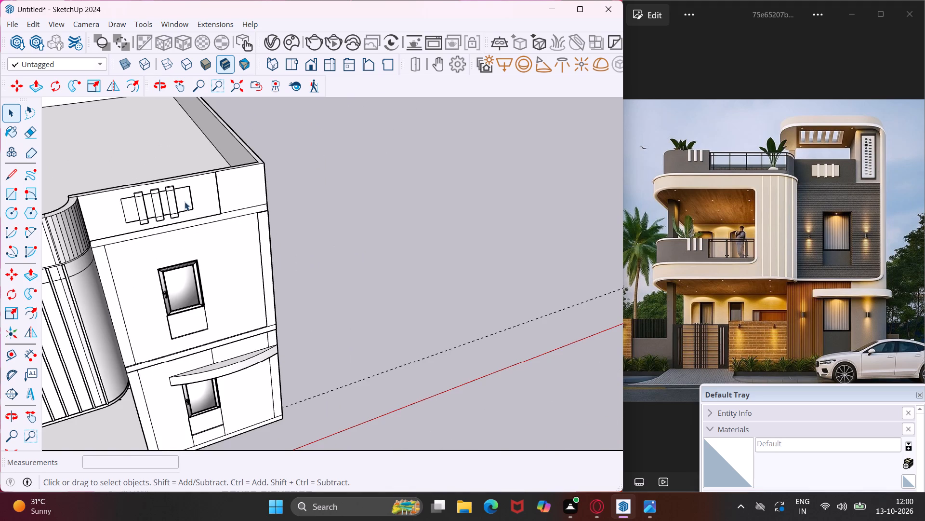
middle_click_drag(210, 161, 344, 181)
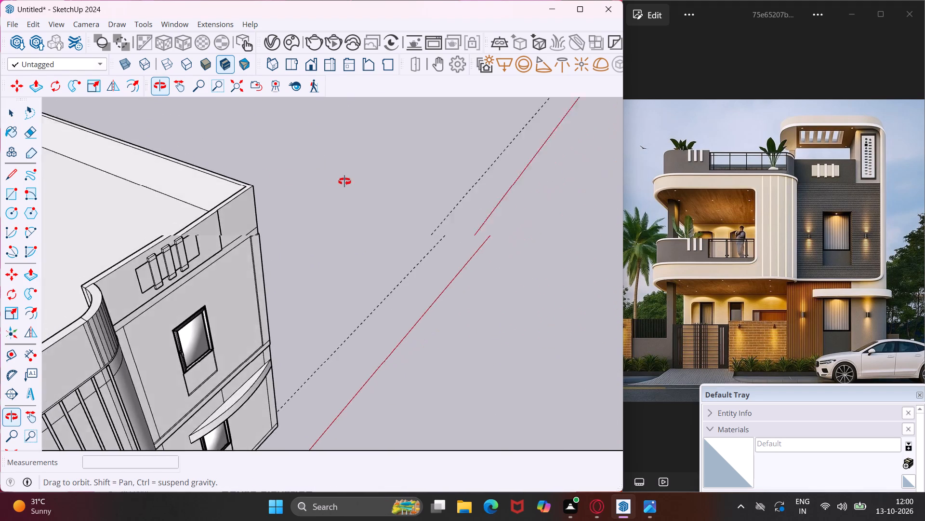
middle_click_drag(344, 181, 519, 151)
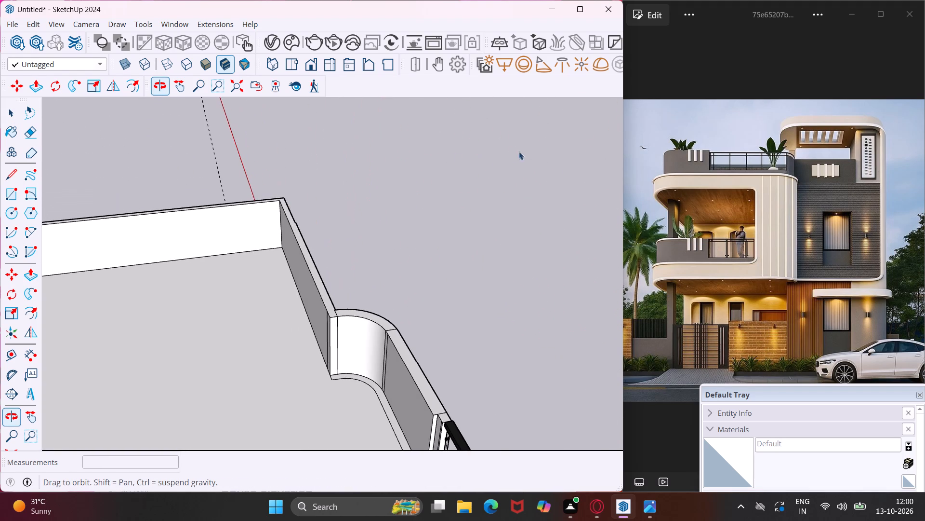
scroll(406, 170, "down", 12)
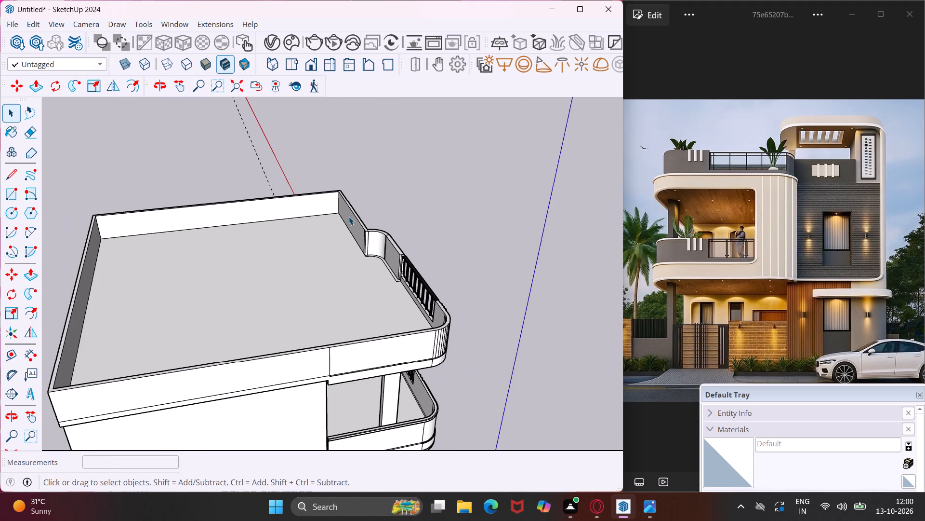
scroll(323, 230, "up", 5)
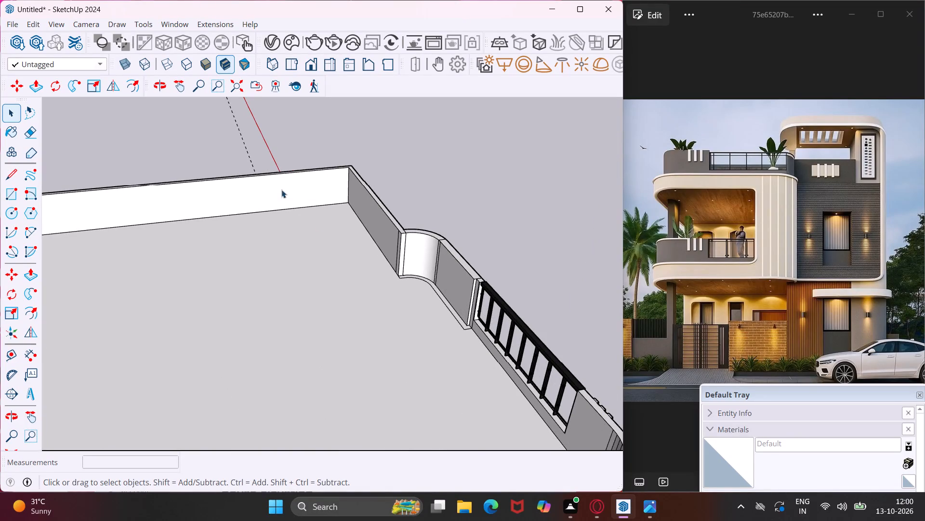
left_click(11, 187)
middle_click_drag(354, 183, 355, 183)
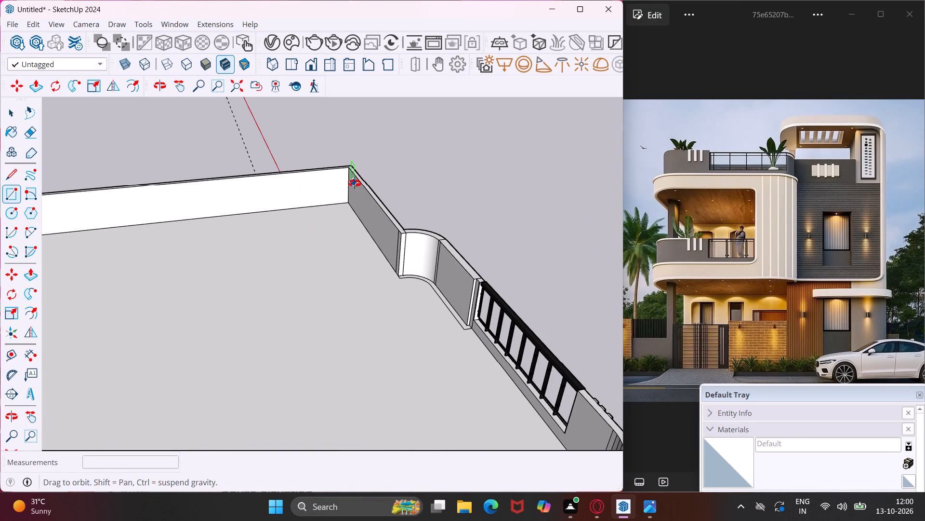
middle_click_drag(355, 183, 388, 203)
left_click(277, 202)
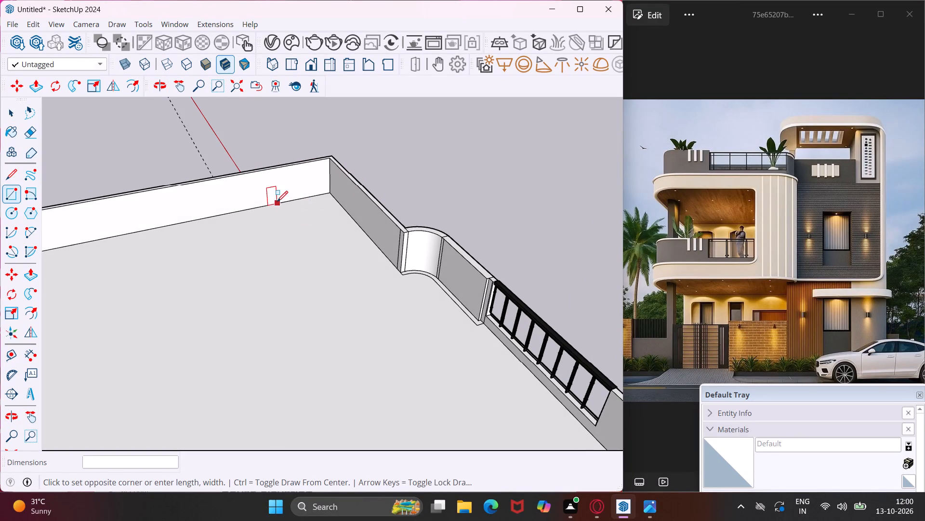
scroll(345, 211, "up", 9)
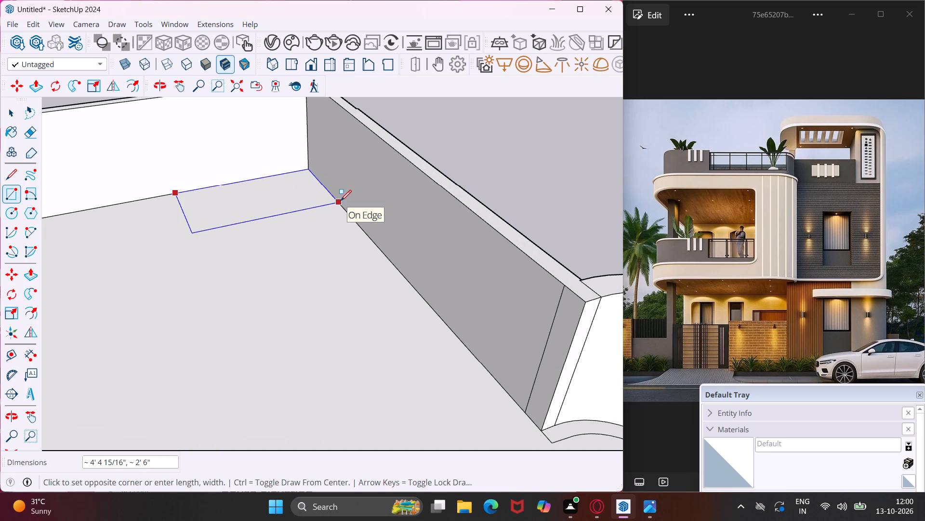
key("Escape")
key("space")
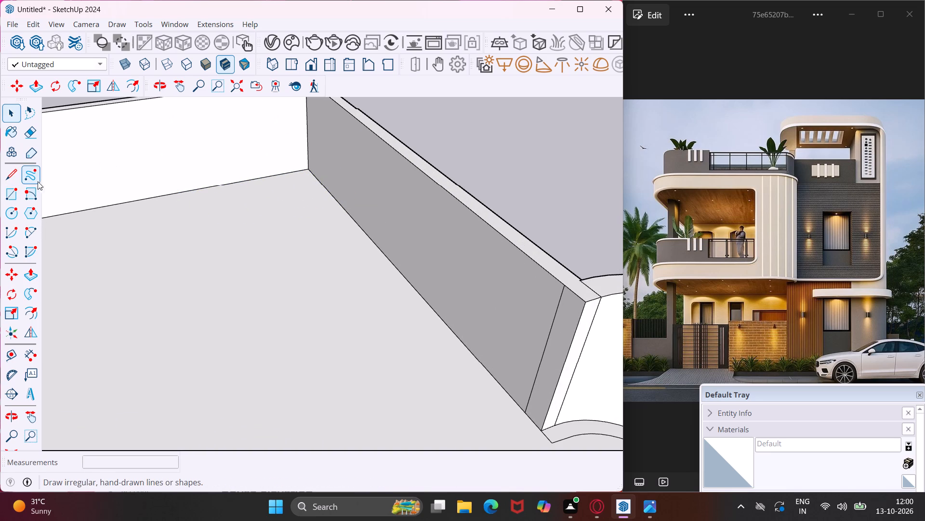
Draw a line across the front parapet's top from the raised face's end, continuing 3' down its inner face to the roof floor.
left_click(18, 174)
scroll(367, 108, "up", 3)
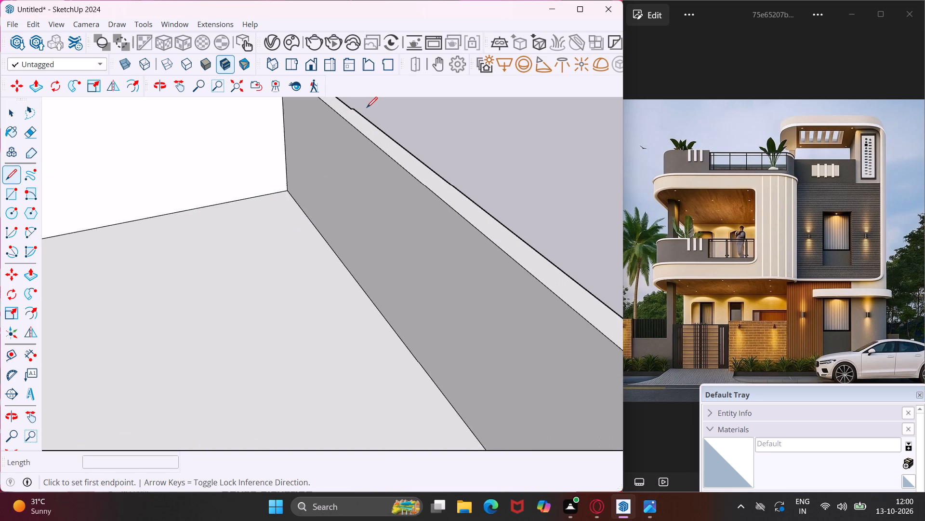
scroll(367, 108, "up", 5)
left_click(338, 111)
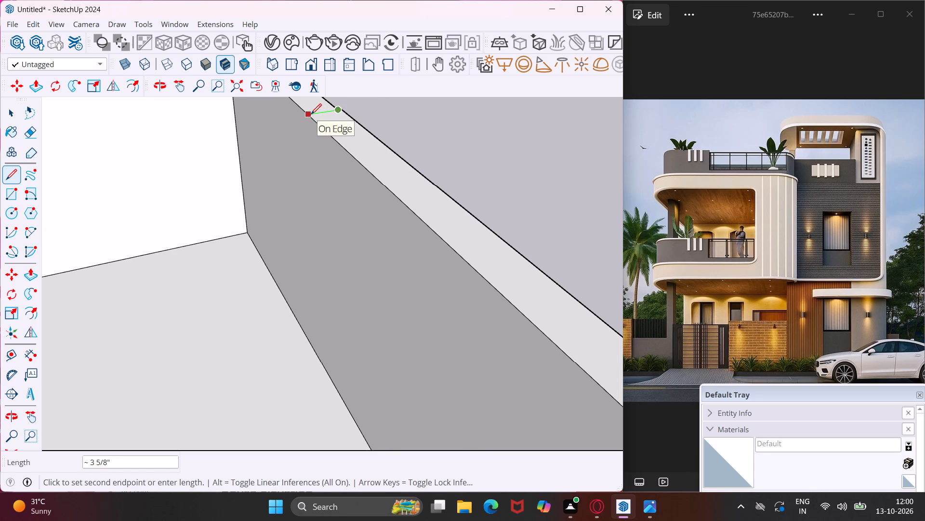
left_click(311, 114)
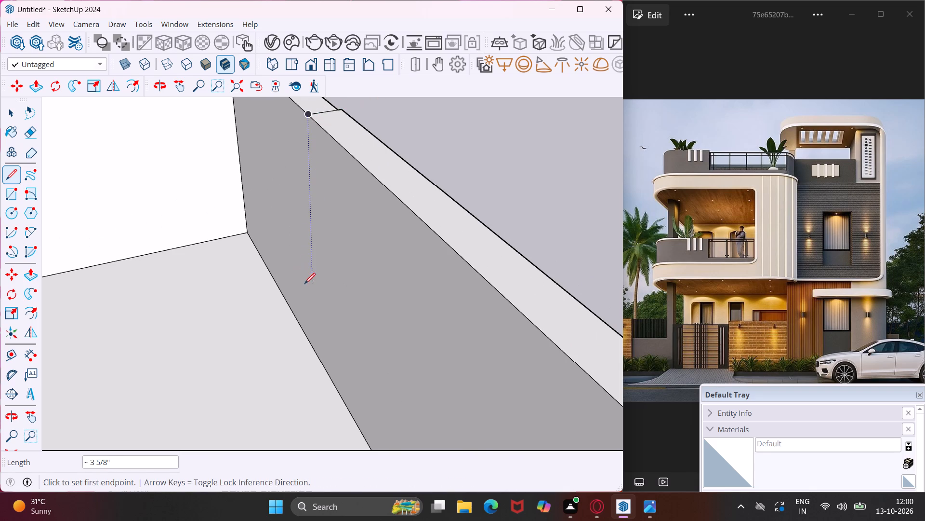
left_click(307, 118)
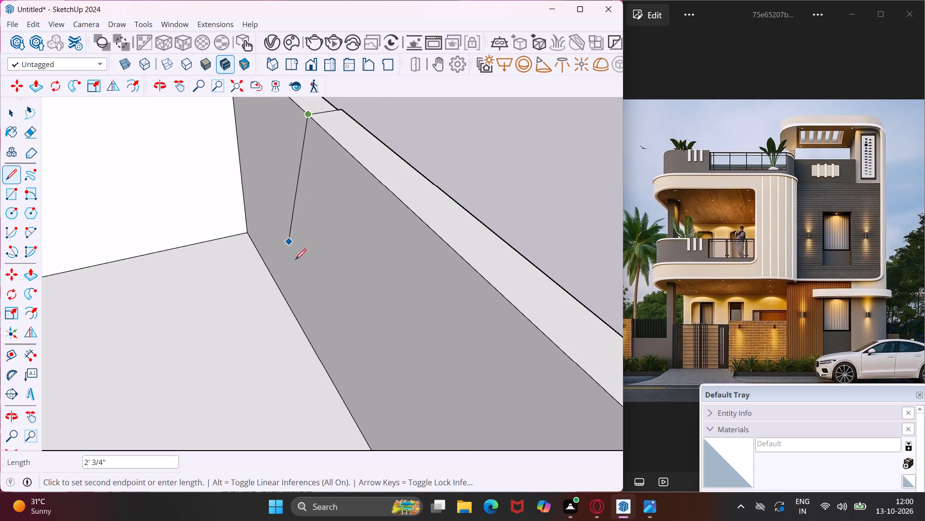
left_click(315, 350)
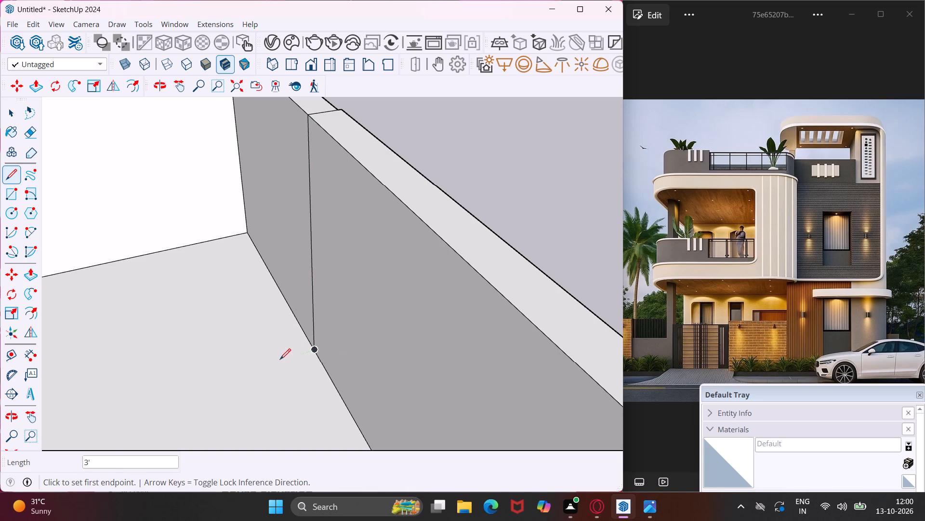
Outline a rectangle in the roof floor's front corner, running about 4' 6" inward from the front parapet and back to the side parapet.
left_click(313, 351)
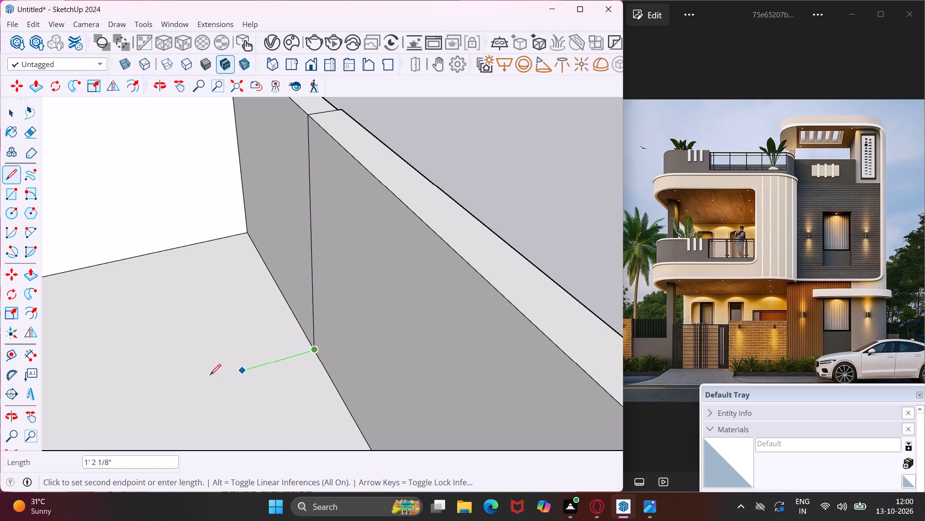
scroll(202, 375, "down", 15)
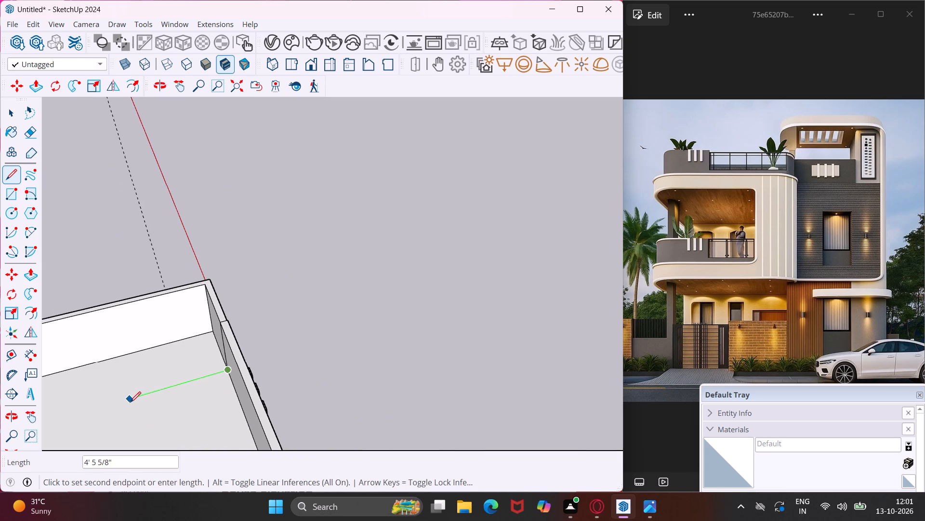
left_click(130, 402)
left_click(121, 357)
key("Escape")
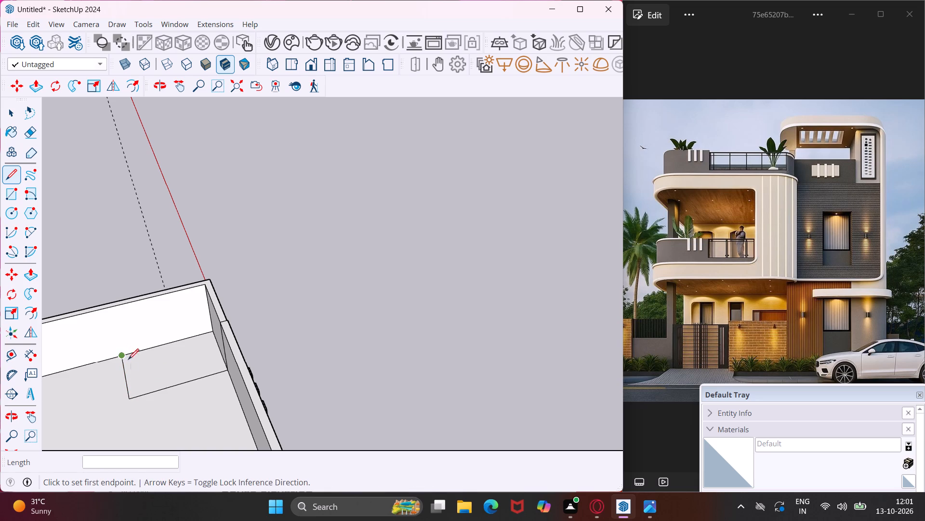
key("space")
Extrude the corner rectangle on the roof floor 6' upward.
left_click(150, 374)
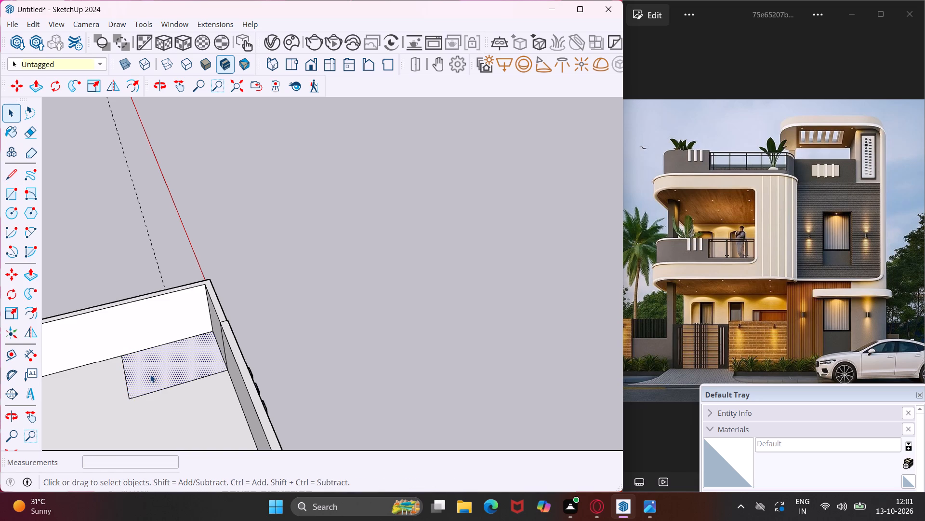
key("p")
left_click(150, 374)
scroll(156, 320, "down", 5)
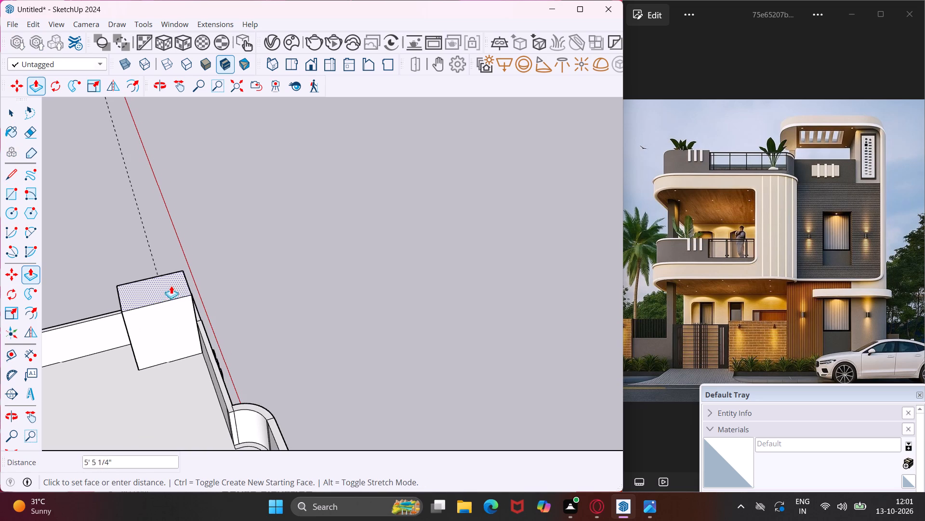
type("6'")
key("Return")
middle_click_drag(172, 272, 152, 267)
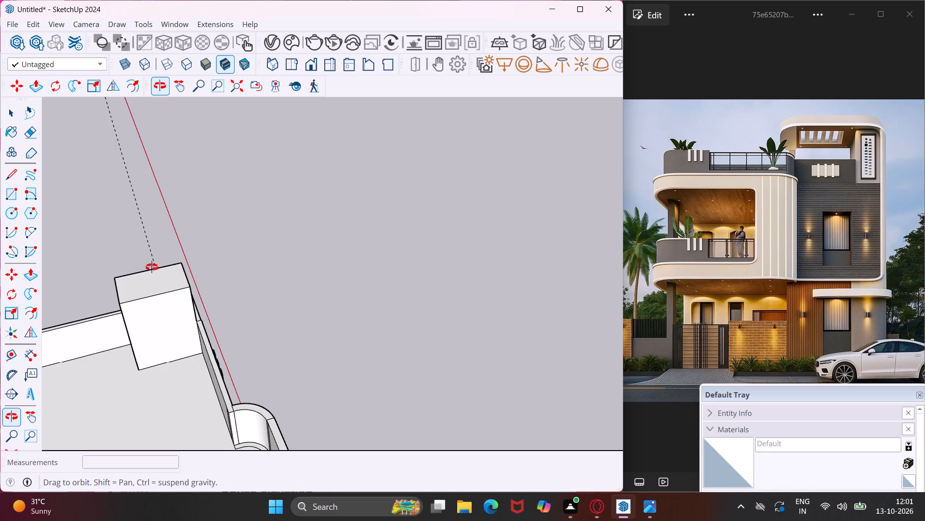
middle_click_drag(152, 267, 36, 258)
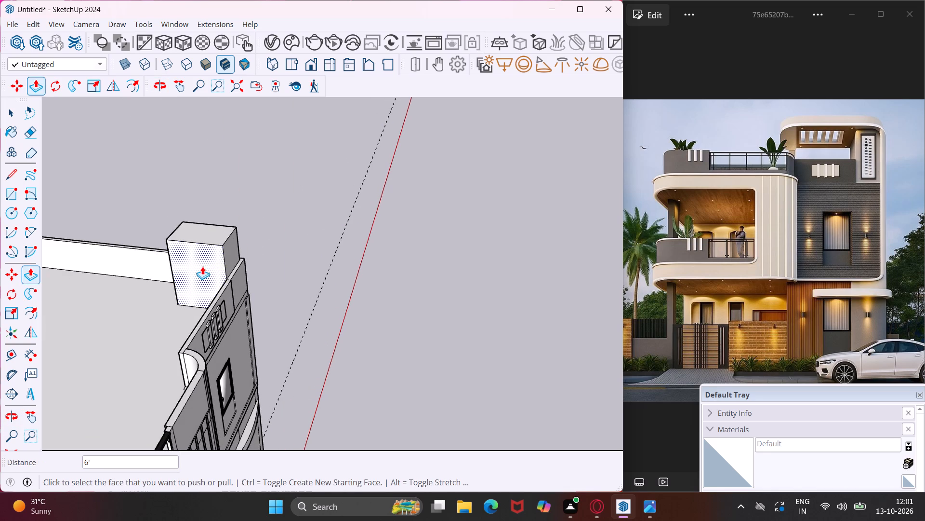
scroll(215, 231, "up", 4)
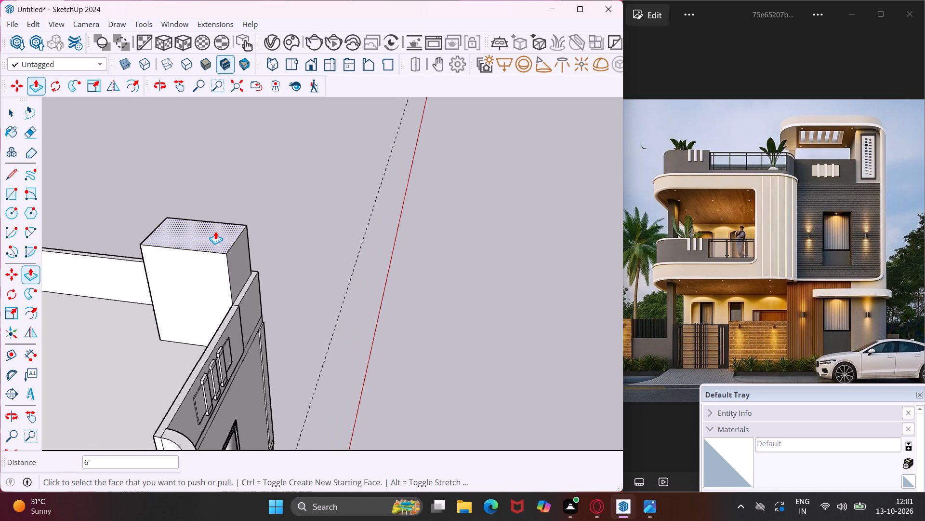
middle_click_drag(215, 231, 139, 231)
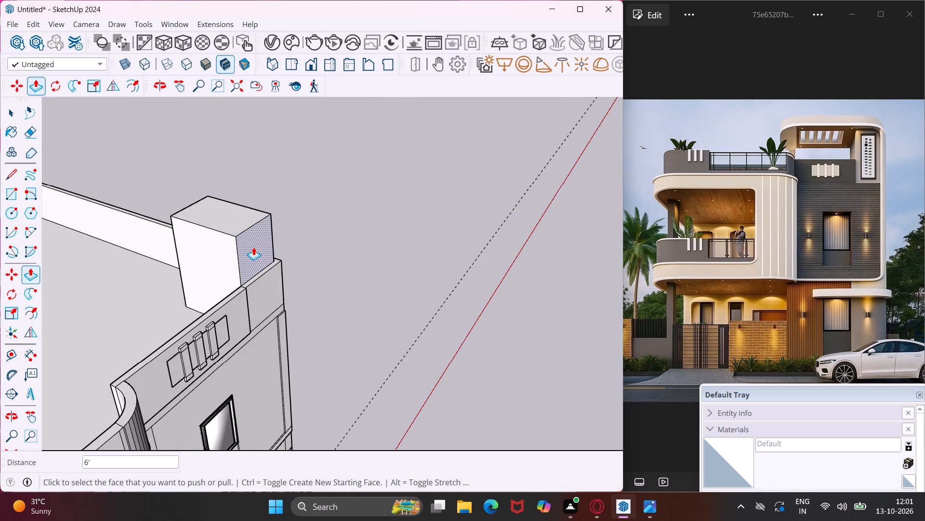
key("Escape")
key("space")
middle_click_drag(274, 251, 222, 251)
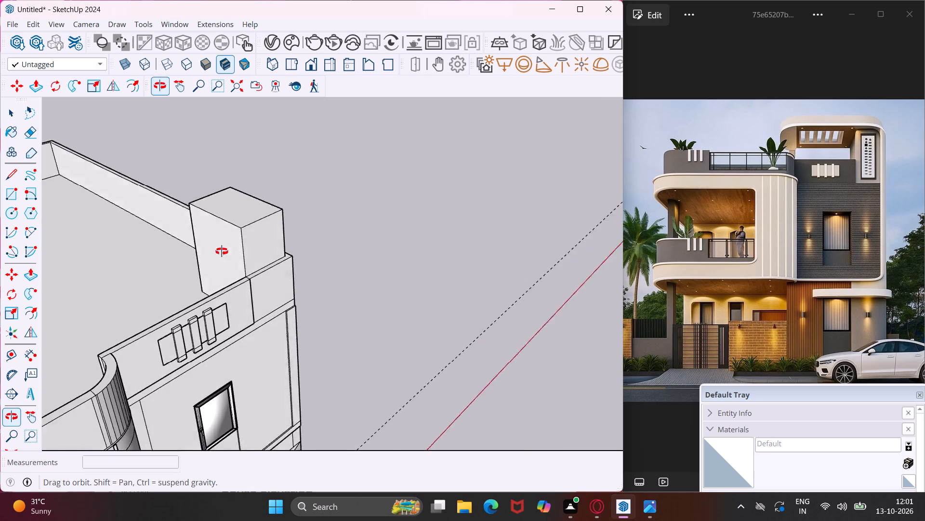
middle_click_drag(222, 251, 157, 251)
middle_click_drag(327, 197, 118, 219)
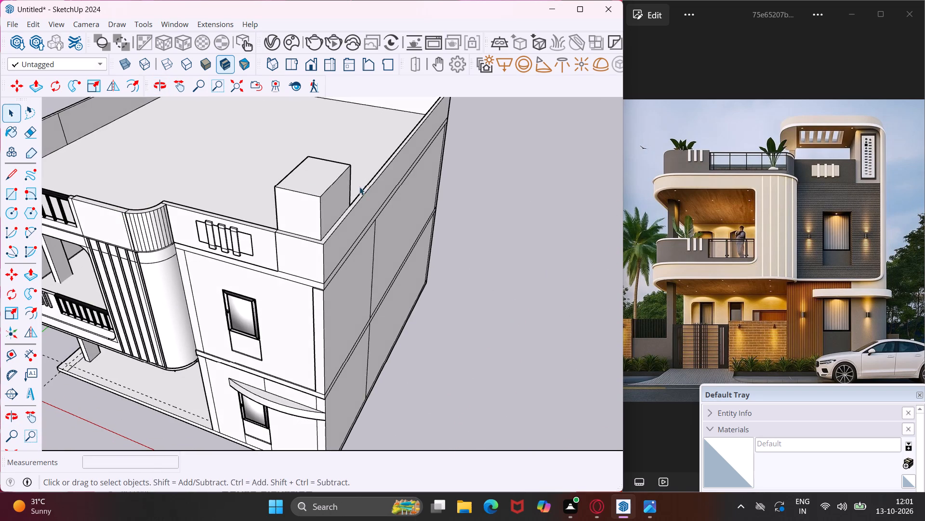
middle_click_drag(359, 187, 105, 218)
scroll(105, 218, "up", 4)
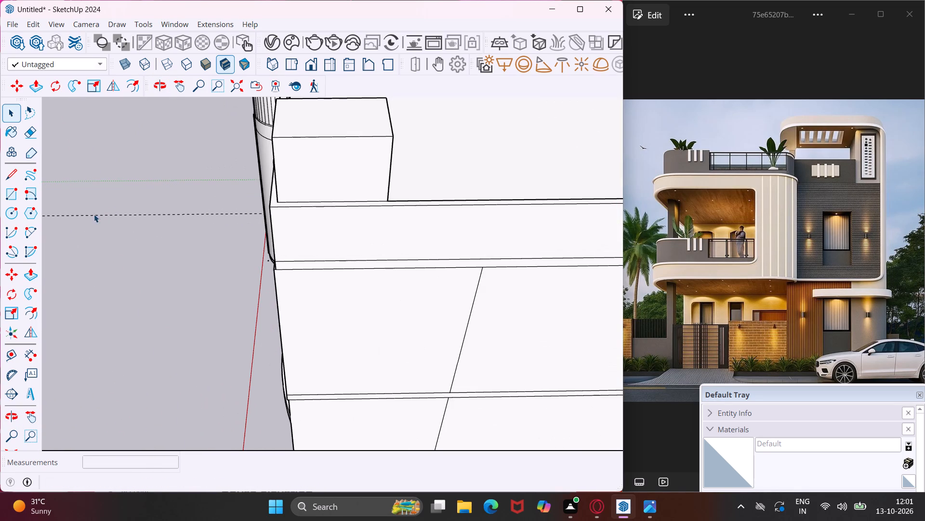
Draw a line about 3 5/8" across the side parapet's top, from the corner block's rear edge to the outer edge.
left_click(14, 172)
scroll(390, 199, "up", 4)
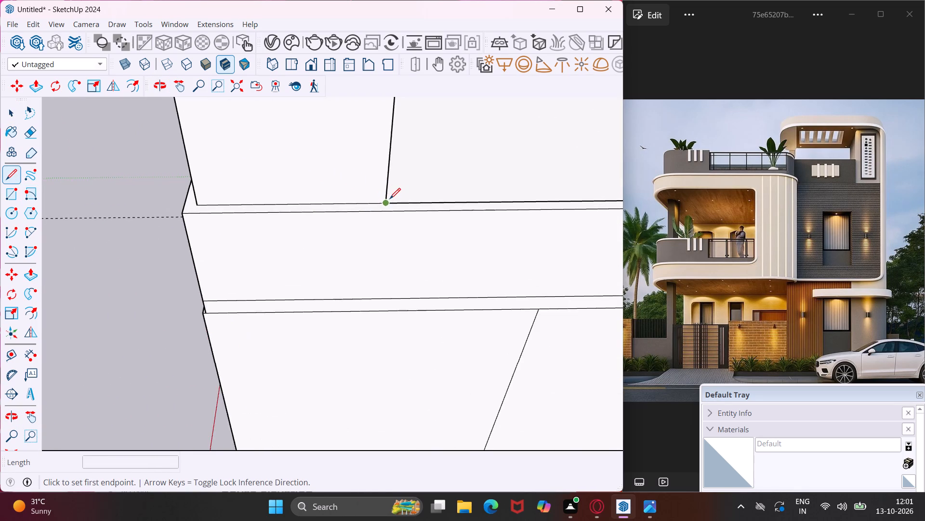
scroll(389, 199, "up", 2)
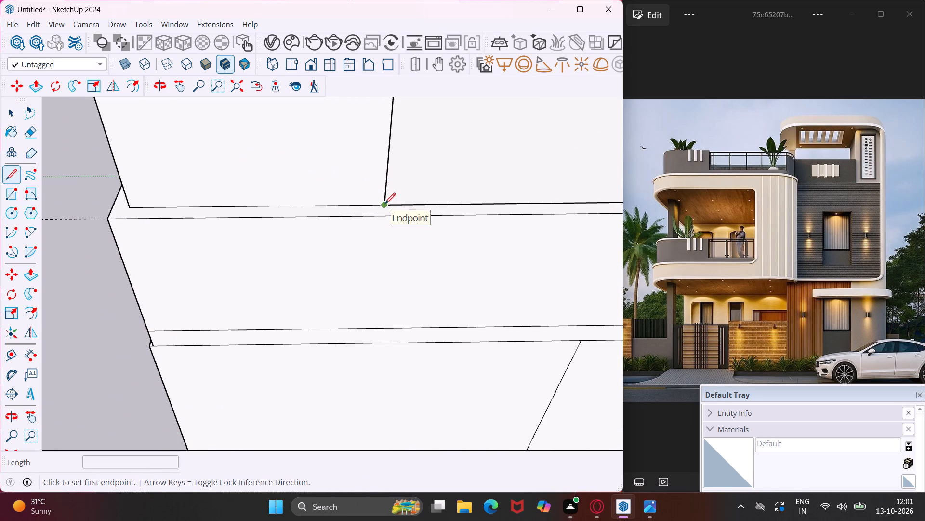
left_click(385, 204)
scroll(383, 217, "up", 4)
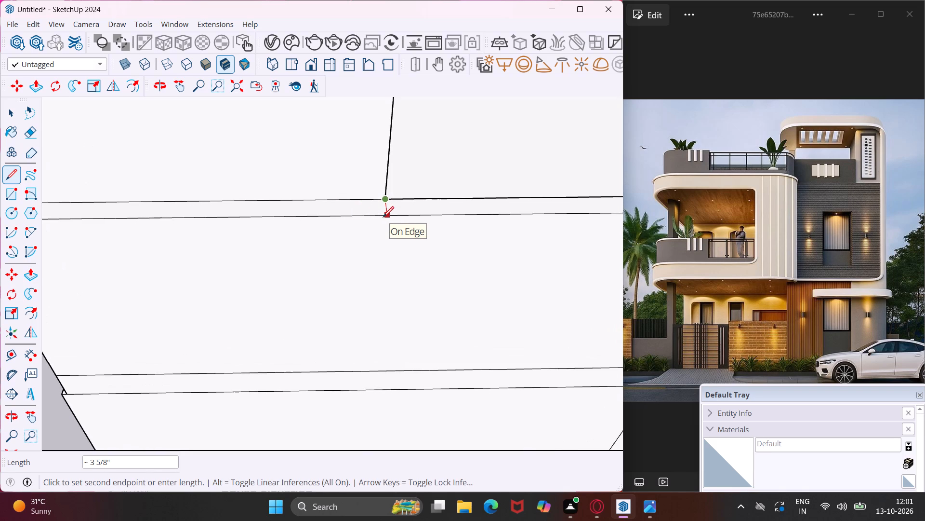
left_click(386, 217)
middle_click_drag(386, 216, 575, 195)
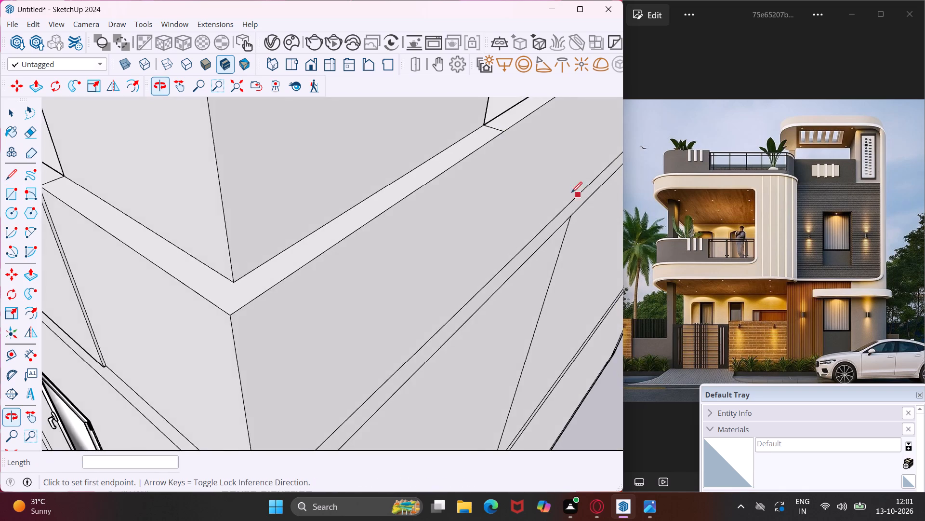
scroll(561, 190, "down", 6)
key("Escape")
key("space")
Extrude the L-shaped parapet top around the corner block 3' upward, level with the block's top.
left_click(457, 213)
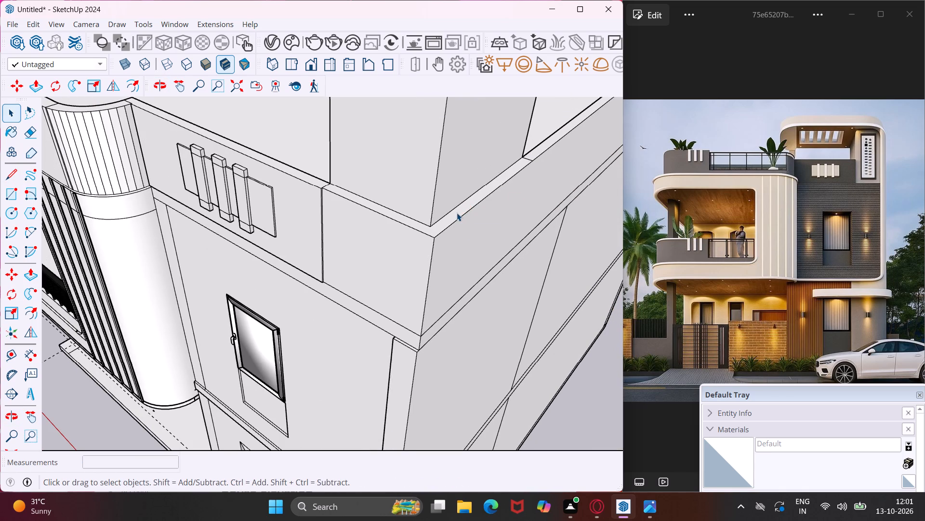
key("p")
left_click(457, 213)
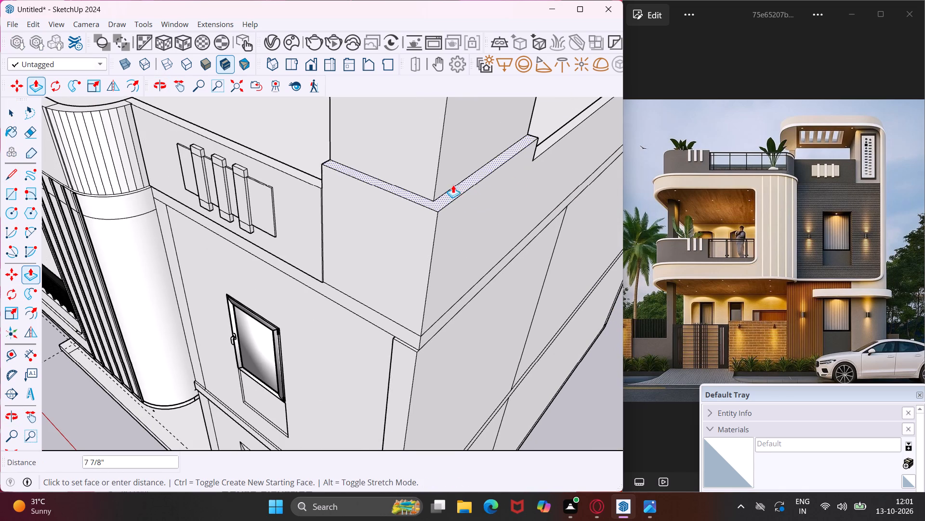
scroll(453, 185, "down", 9)
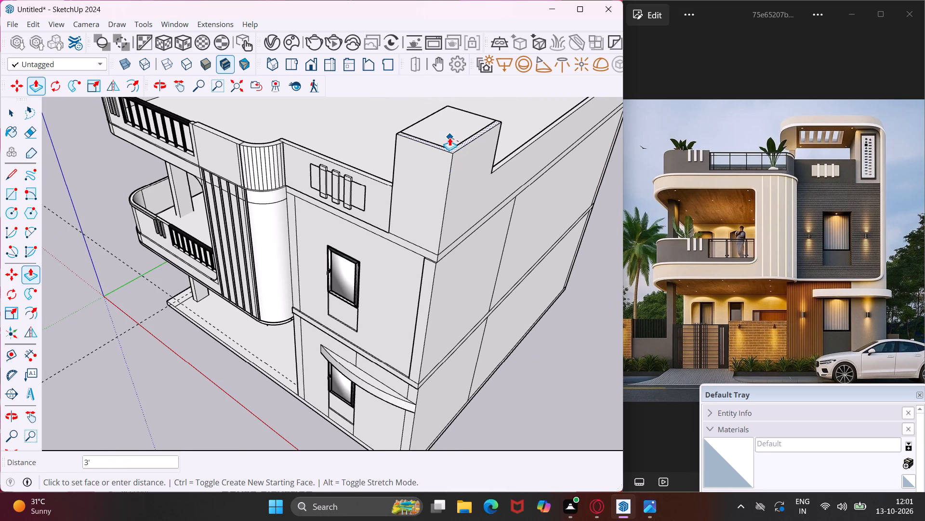
left_click(449, 137)
key("Escape")
key("space")
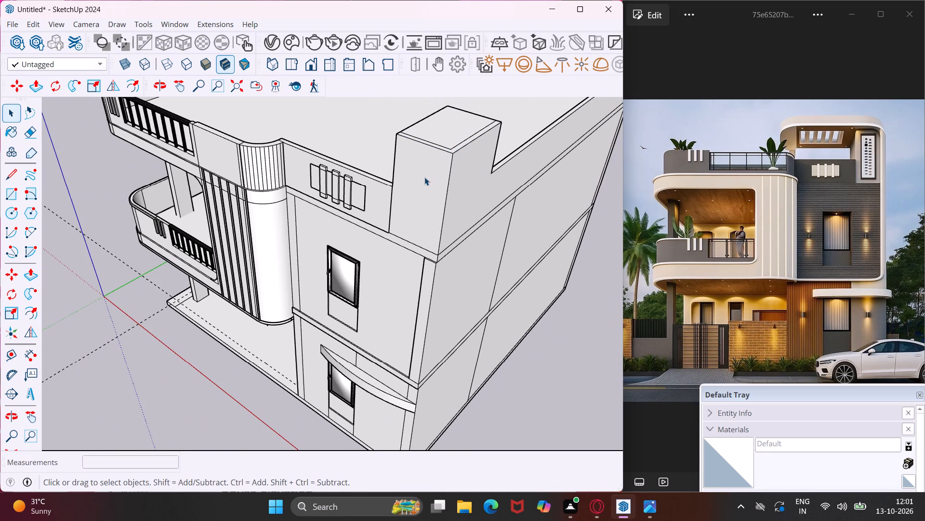
Draw a line about 6' 6" up the tower's front face, from the top inner corner of the raised corner strip to the tower's top edge.
middle_click_drag(424, 177, 563, 159)
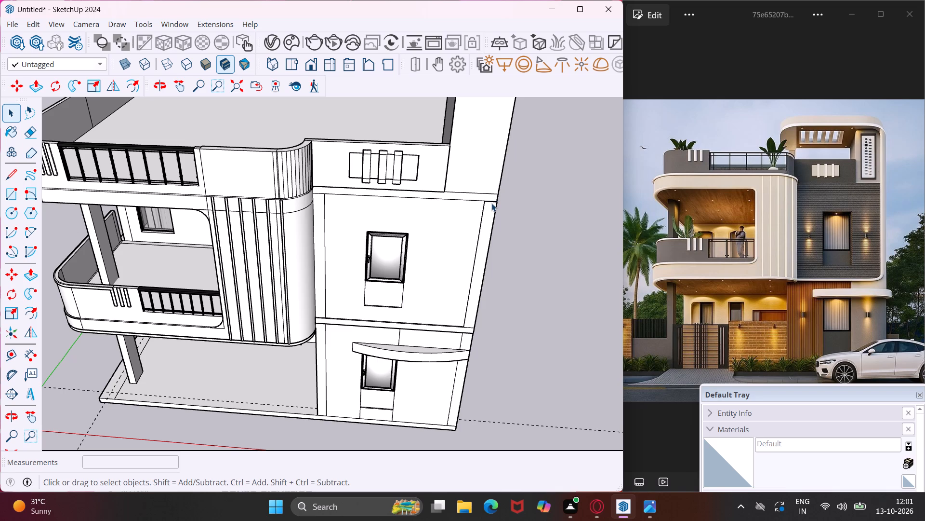
middle_click_drag(491, 203, 488, 223)
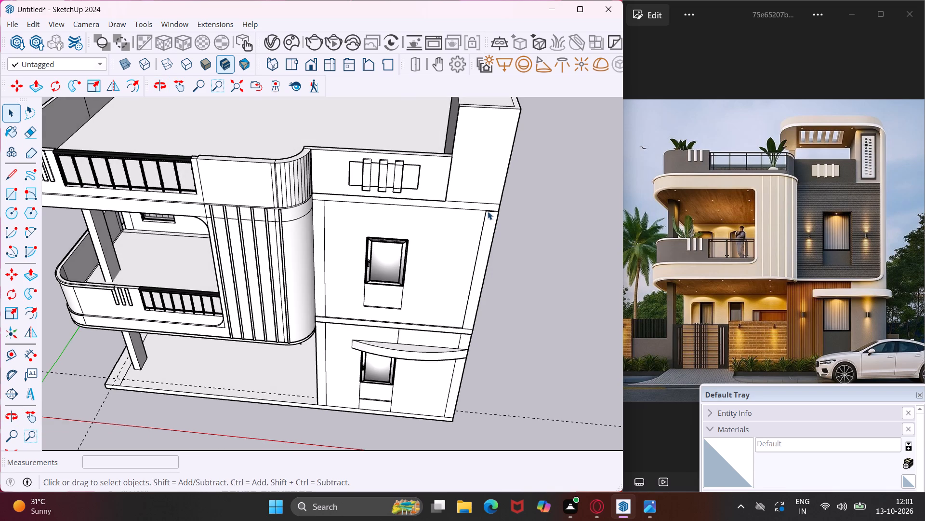
scroll(488, 211, "up", 17)
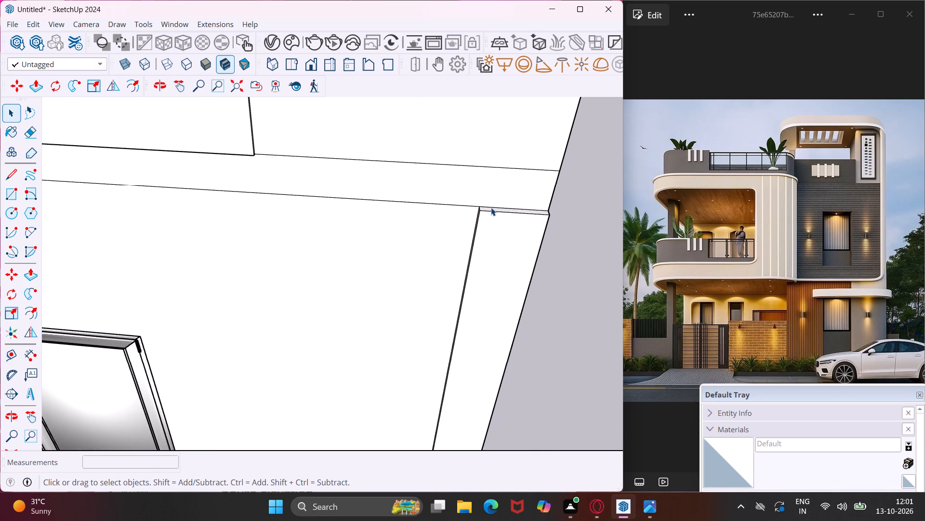
left_click(491, 207)
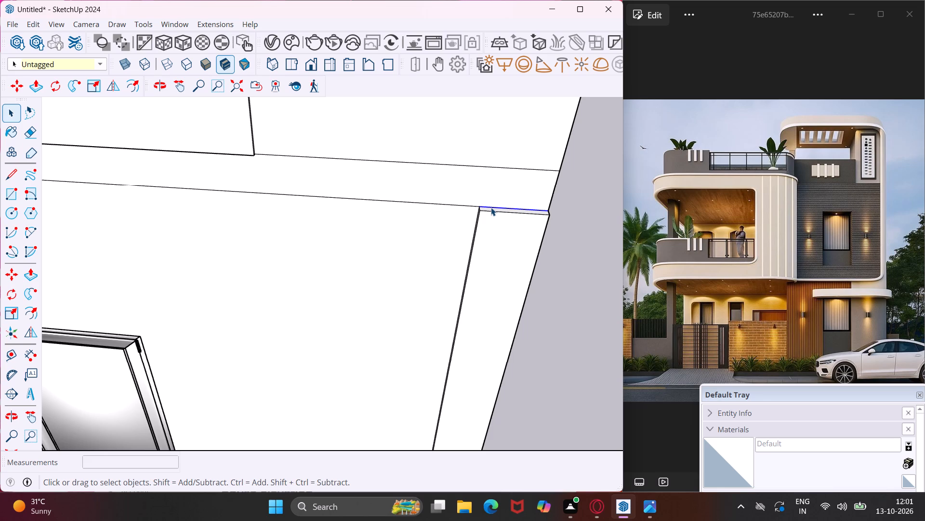
scroll(487, 205, "down", 16)
middle_click_drag(490, 205, 508, 208)
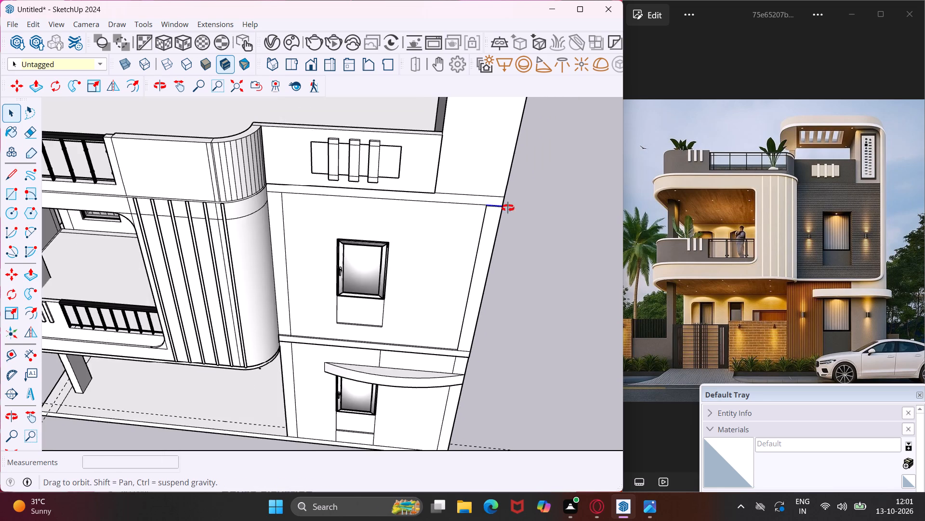
middle_click_drag(508, 208, 602, 213)
left_click(519, 165)
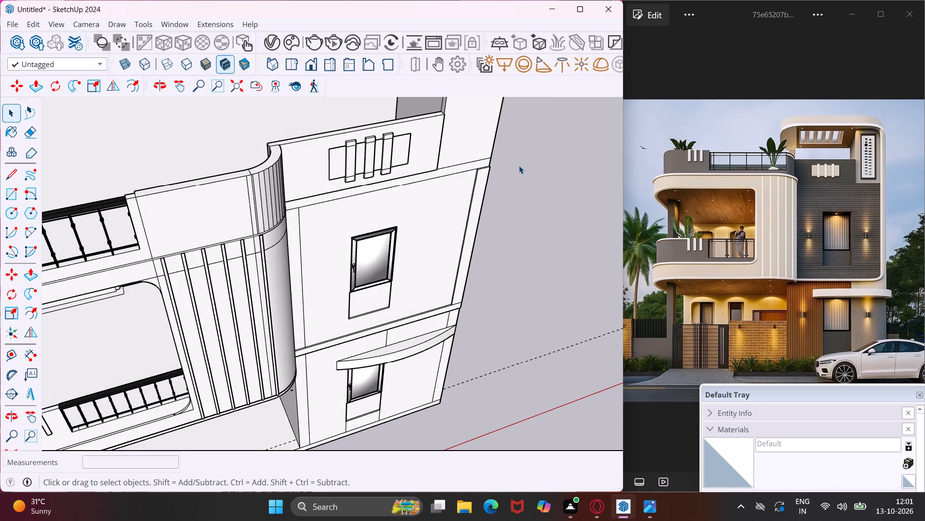
left_click(10, 177)
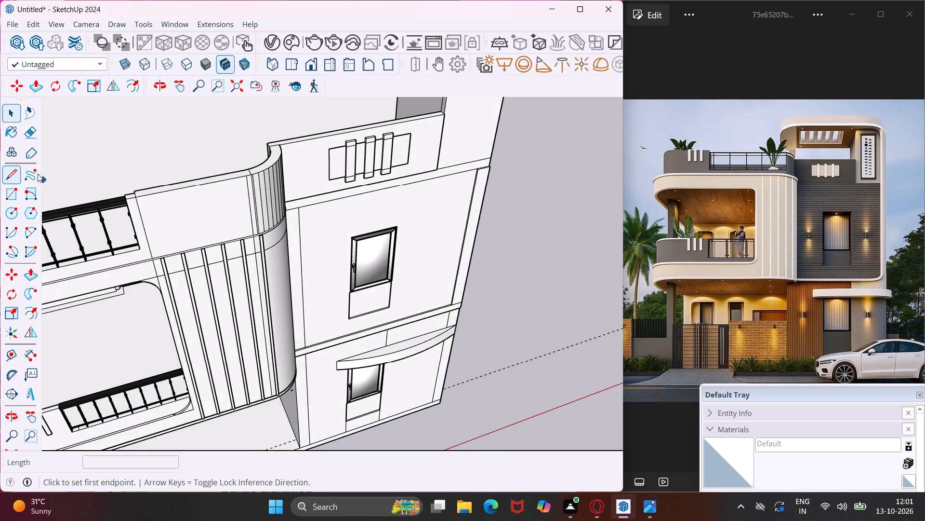
scroll(468, 170, "up", 5)
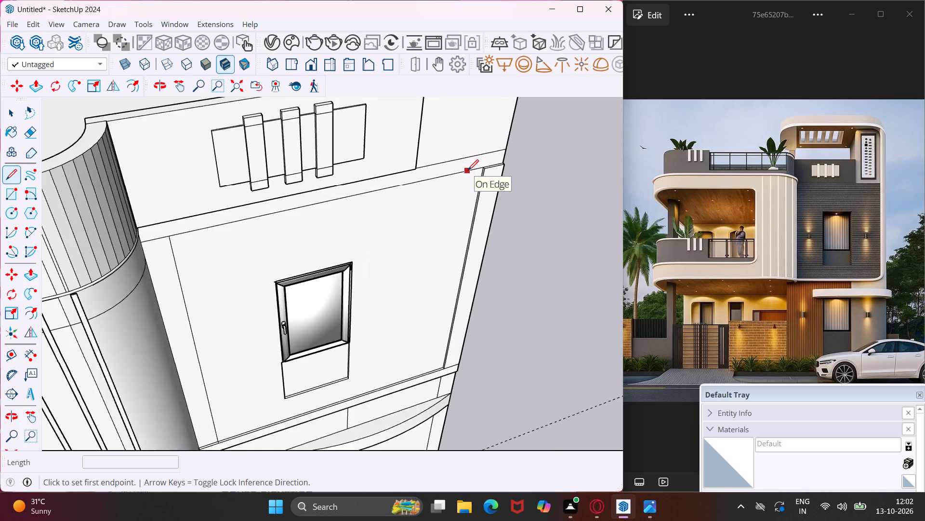
scroll(468, 170, "up", 14)
left_click(529, 159)
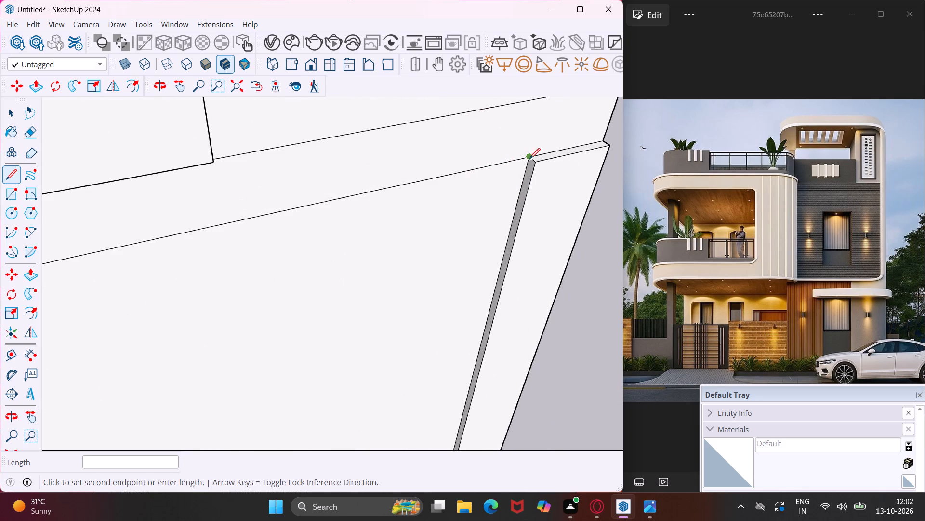
scroll(515, 135, "down", 5)
middle_click_drag(531, 127, 464, 181)
scroll(462, 180, "down", 20)
scroll(462, 180, "down", 3)
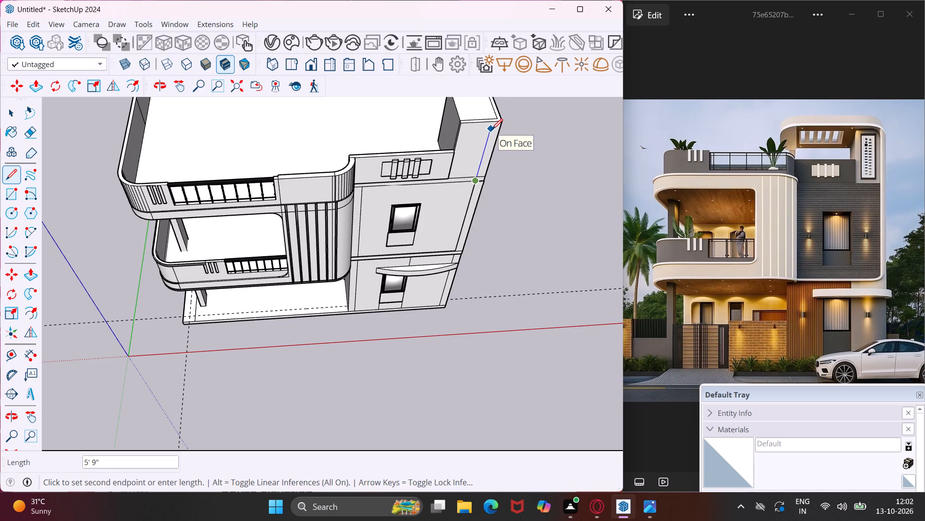
scroll(492, 129, "up", 8)
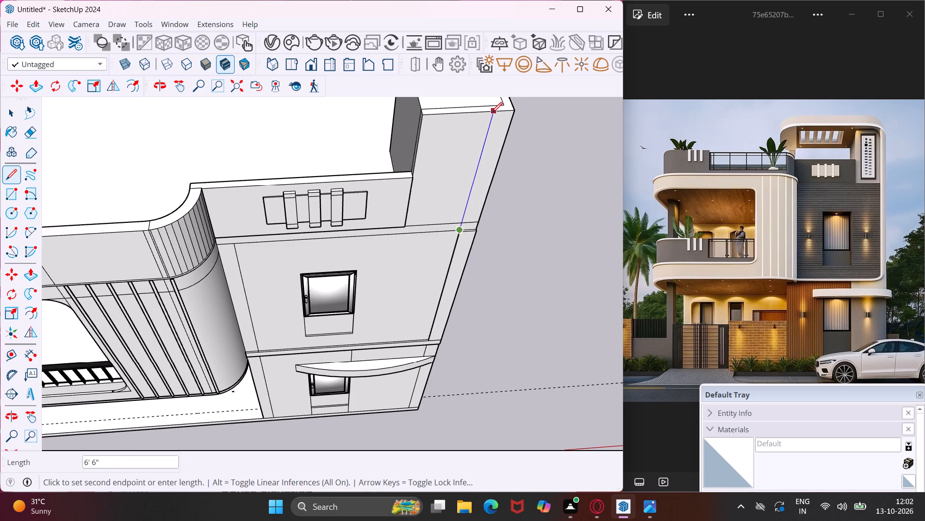
left_click(491, 113)
key("Escape")
key("space")
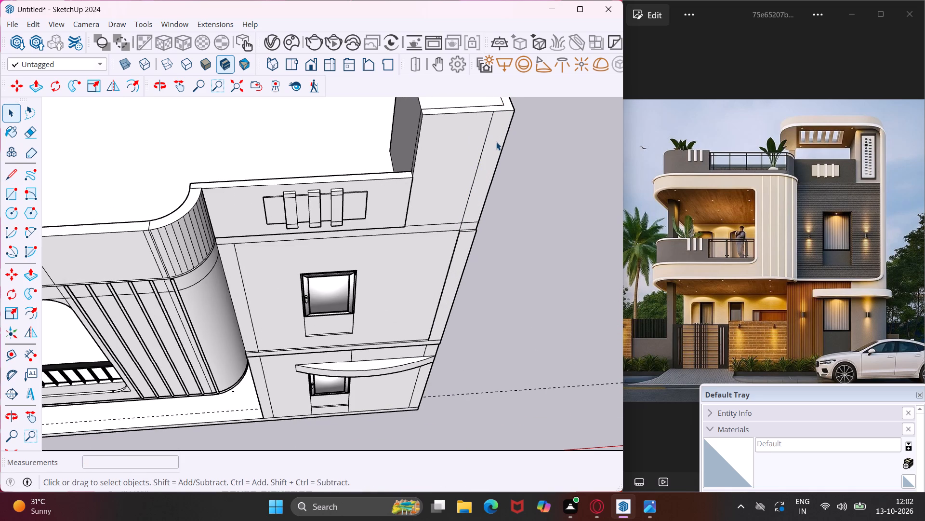
Extrude the small band face directly above the raised corner strip 1" outward.
left_click(496, 142)
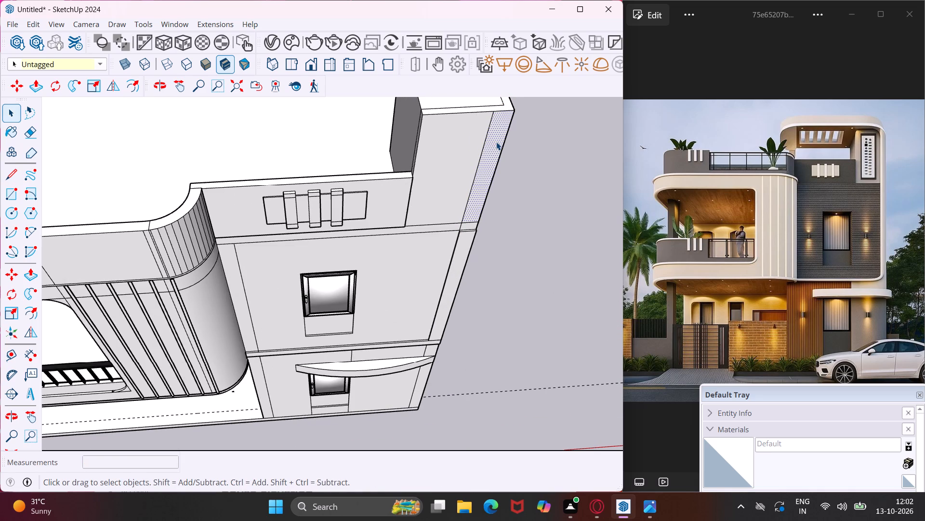
scroll(471, 222, "up", 9)
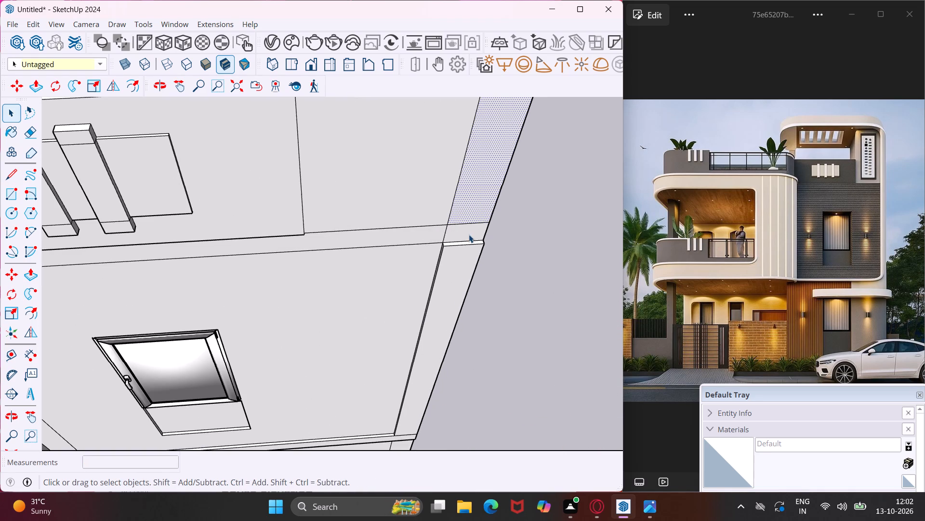
left_click(469, 234)
key("p")
left_click(469, 234)
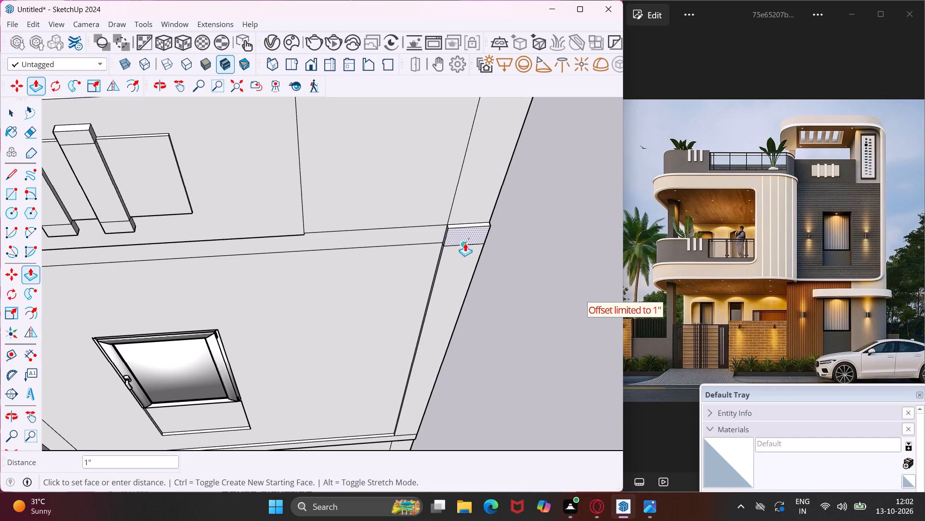
left_click(461, 252)
key("Escape")
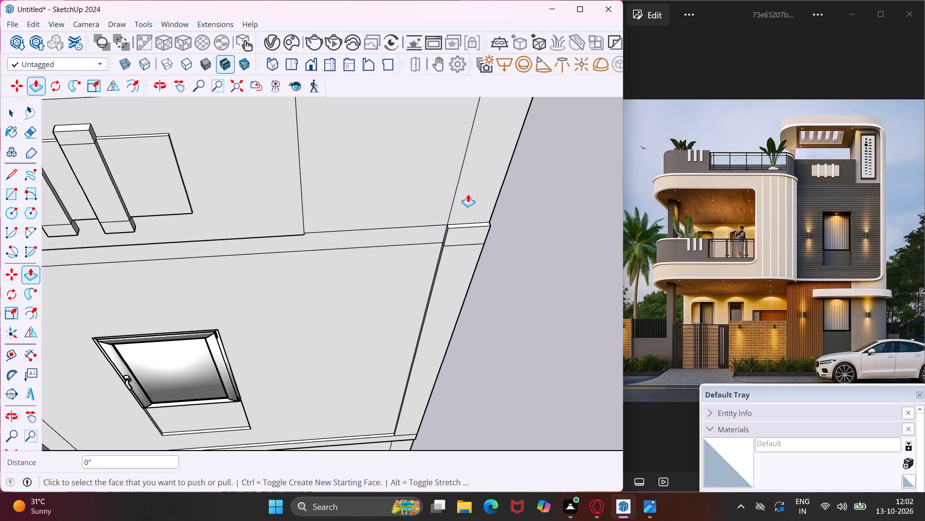
Extrude the narrow corner strip on the tower's front face about 1" outward, flush with the strip below.
left_click(469, 194)
key("Escape")
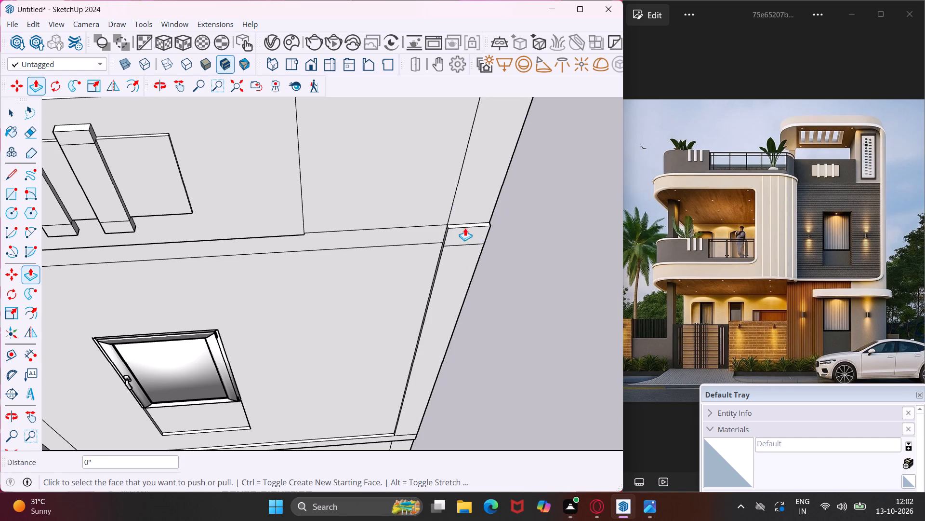
key("space")
left_click(470, 206)
key("p")
left_click(470, 206)
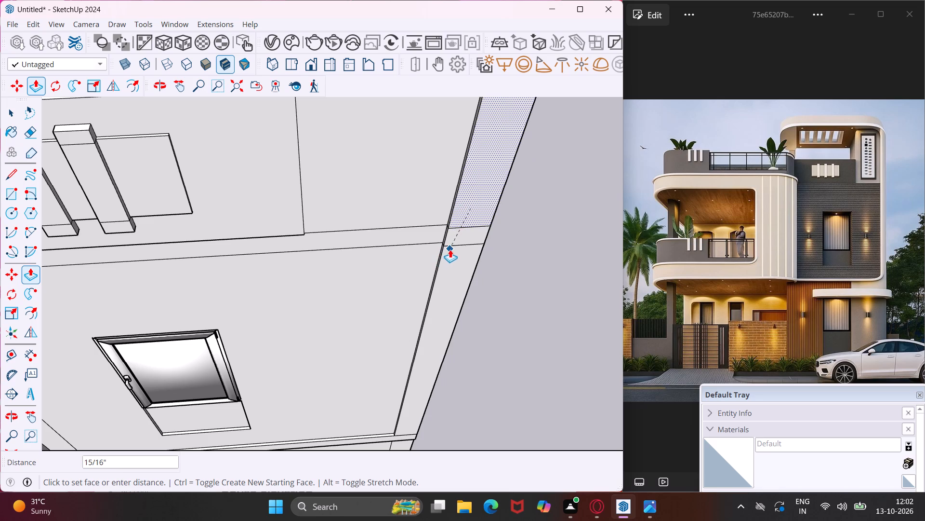
left_click(455, 236)
key("Escape")
key("space")
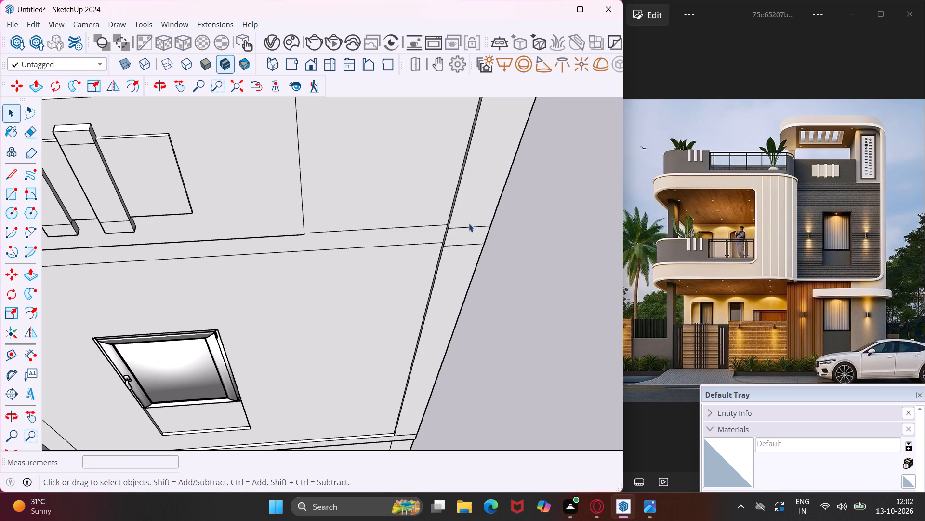
Draw an upright rotated rectangle about 4' 10 1/4" long and 6" high along the corner tower's outer side top edge.
scroll(469, 222, "down", 19)
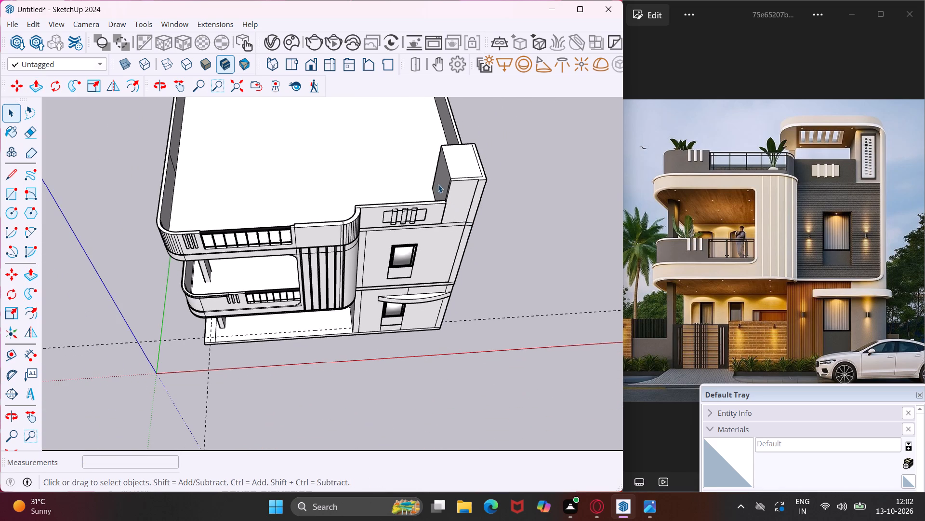
middle_click_drag(426, 167, 651, 84)
scroll(364, 119, "up", 3)
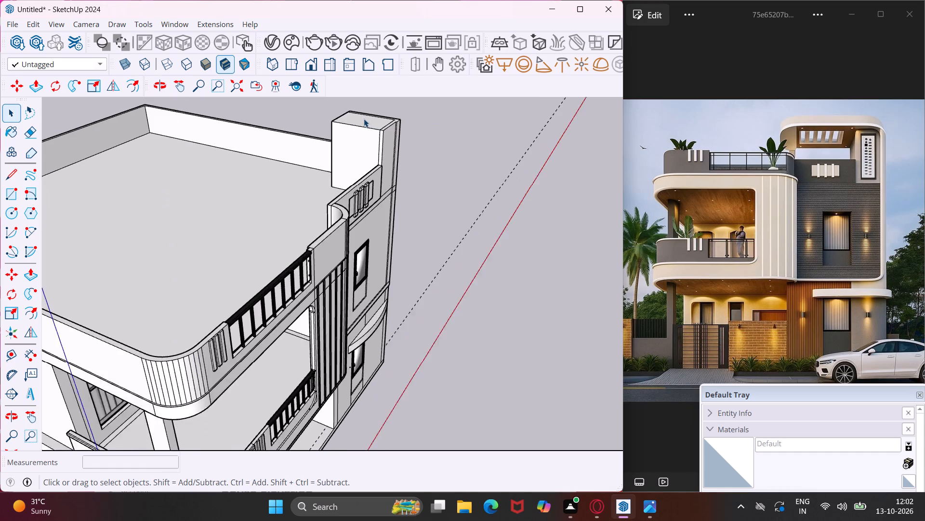
scroll(364, 119, "up", 1)
middle_click_drag(364, 119, 584, 159)
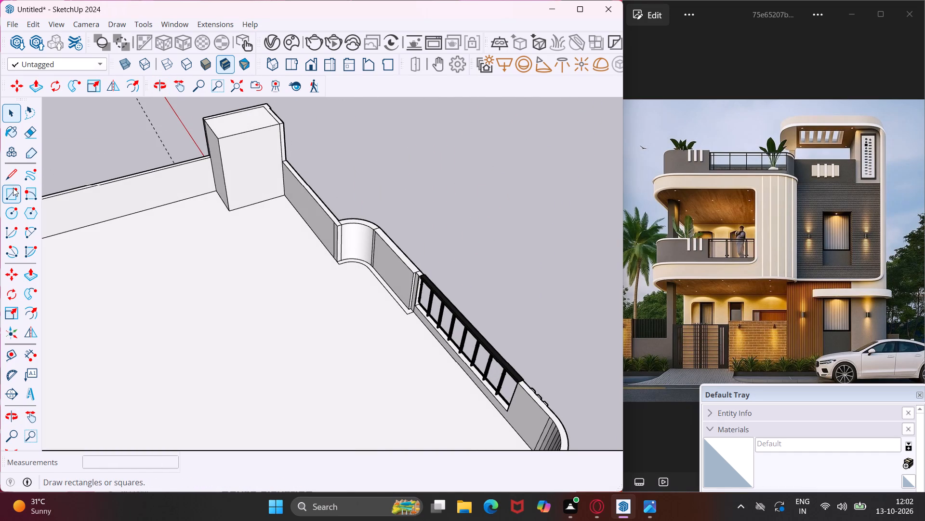
left_click(27, 188)
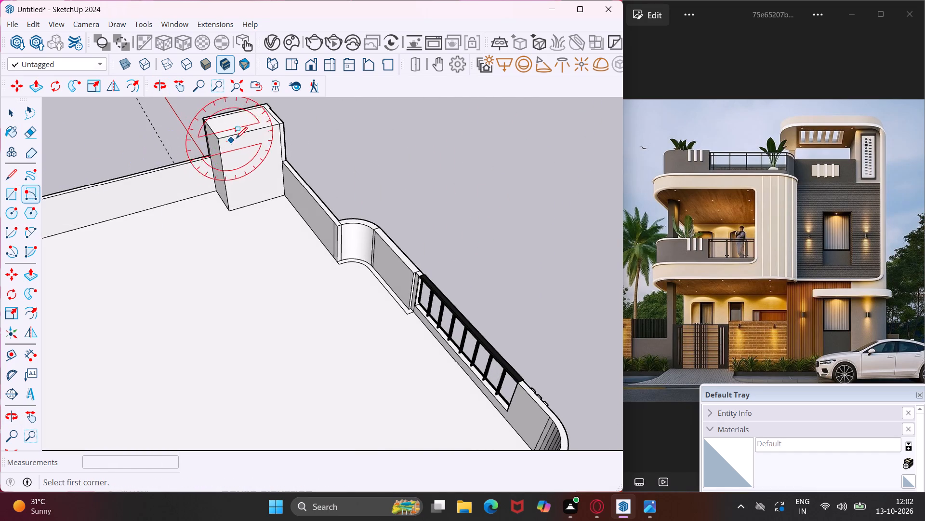
scroll(266, 104, "up", 12)
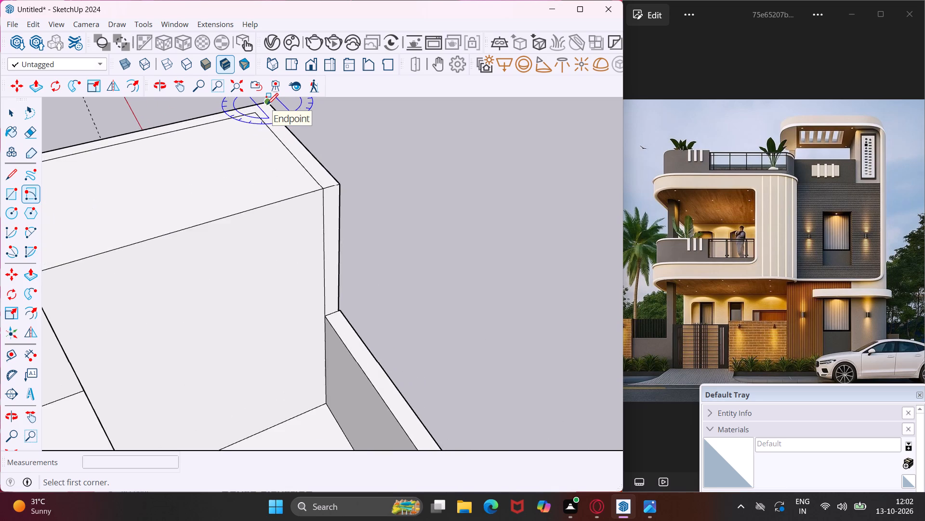
scroll(266, 104, "up", 6)
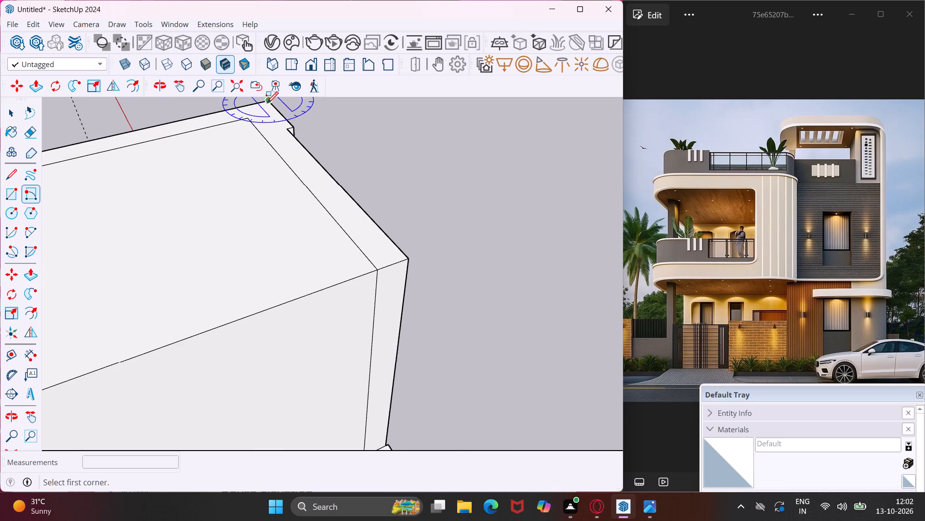
left_click(266, 100)
scroll(198, 128, "down", 5)
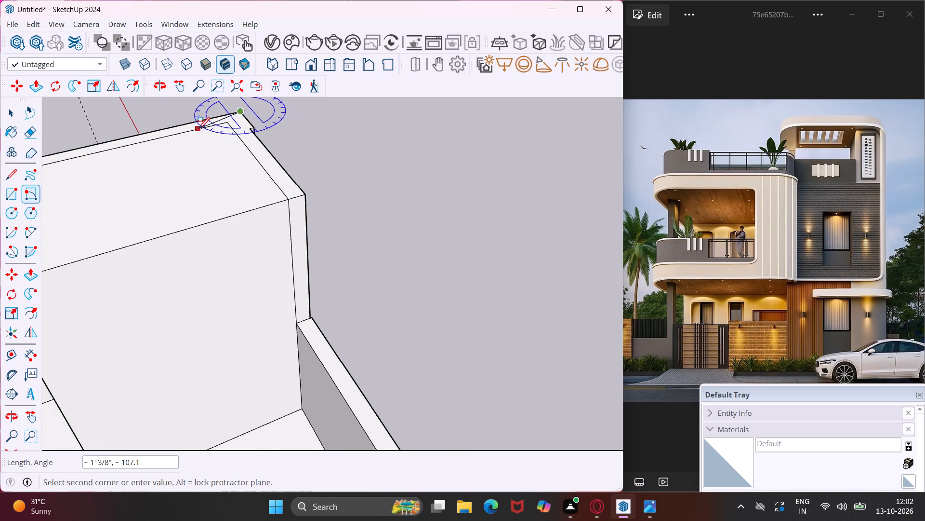
scroll(198, 128, "down", 6)
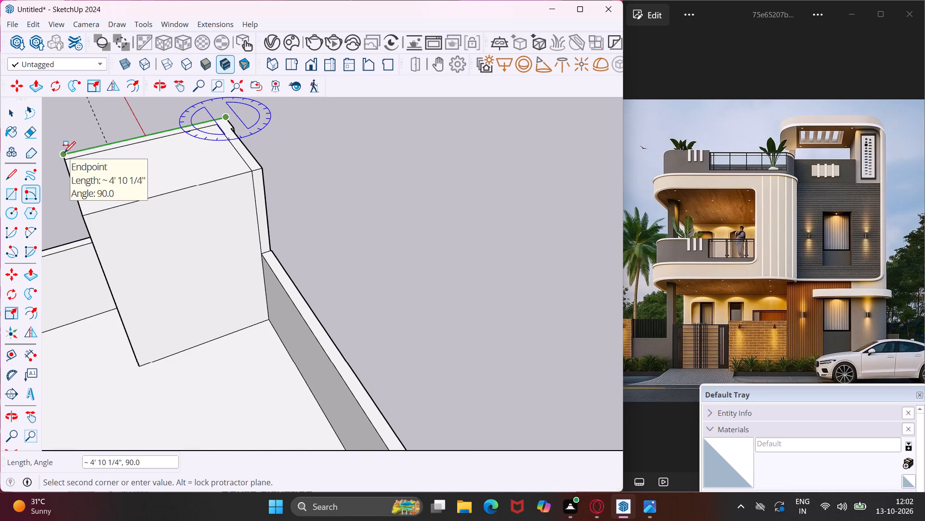
left_click(64, 152)
middle_click_drag(64, 152, 369, 88)
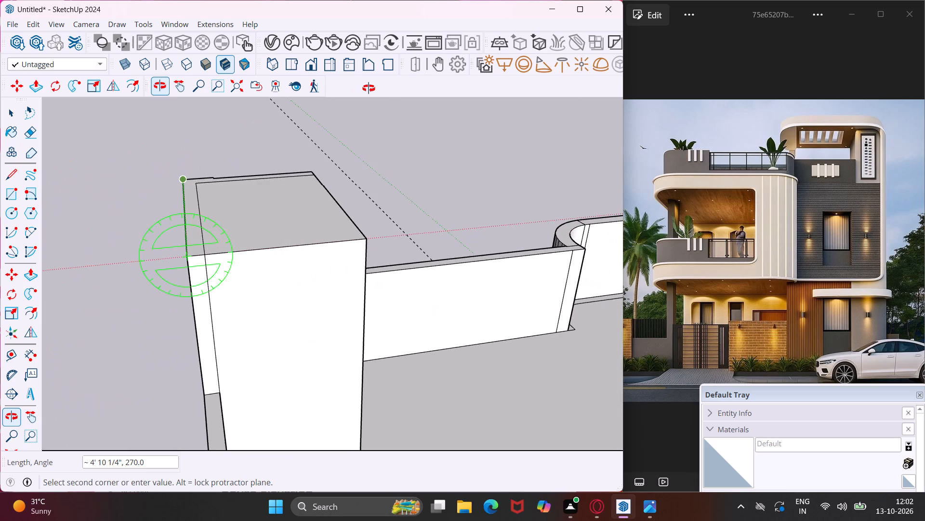
middle_click_drag(369, 88, 369, 88)
scroll(185, 238, "up", 4)
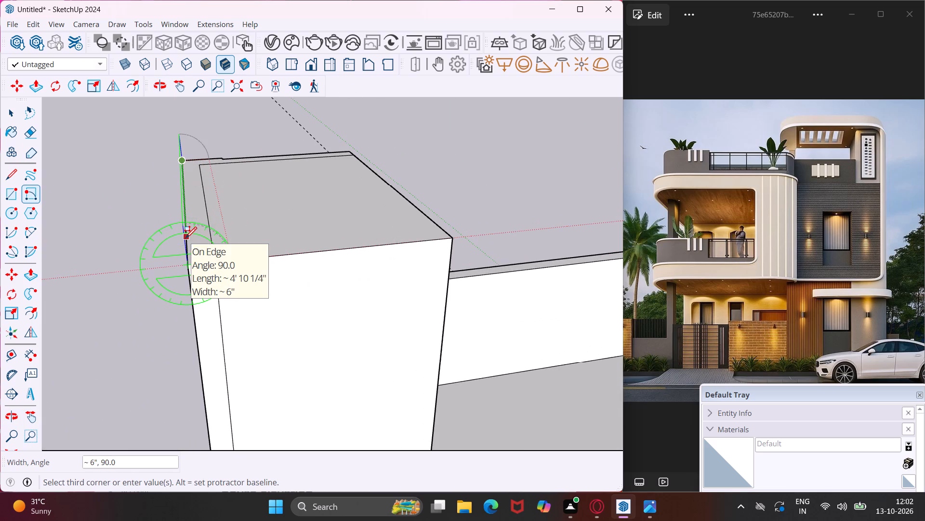
type("6\"")
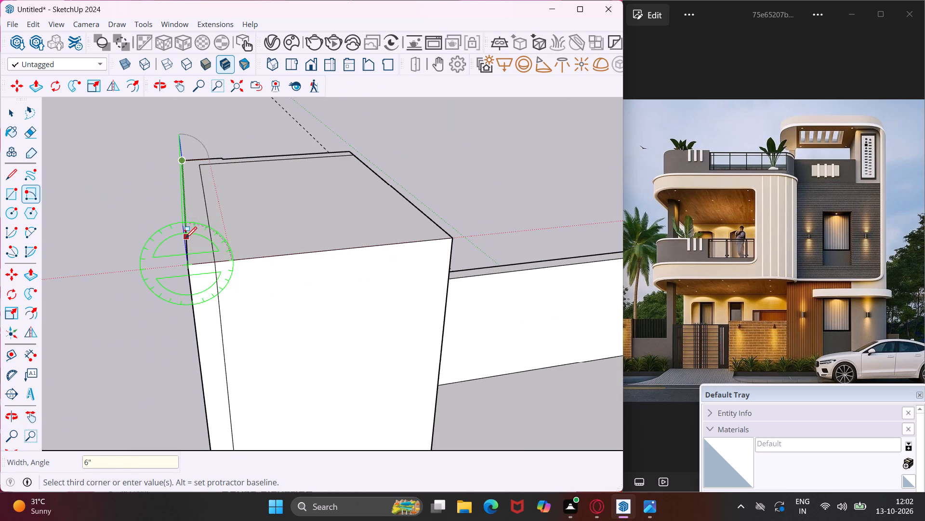
key("Return")
key("Escape")
key("space")
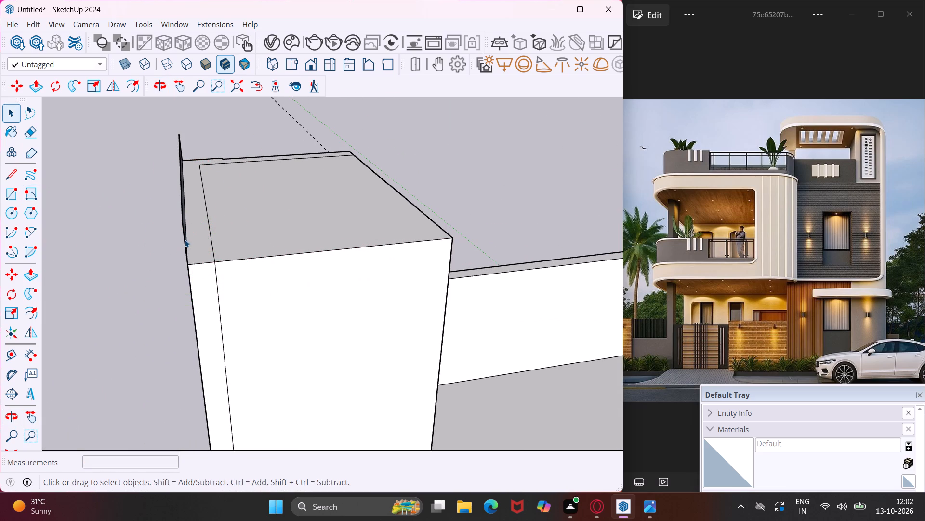
Extrude the upright 6" face 11' 6" across the tower top toward the curved parapet, forming an overhanging roof slab.
middle_click_drag(200, 236, 81, 254)
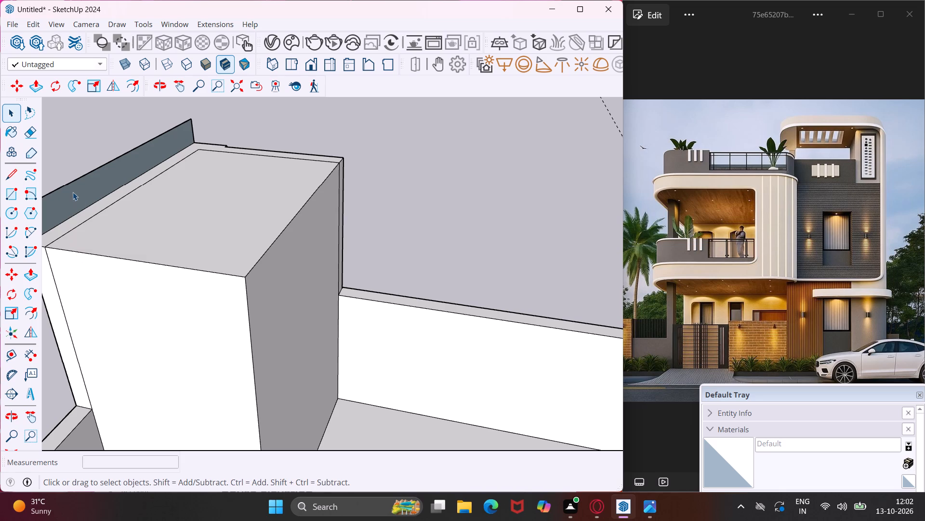
left_click(73, 191)
key("p")
left_click(73, 191)
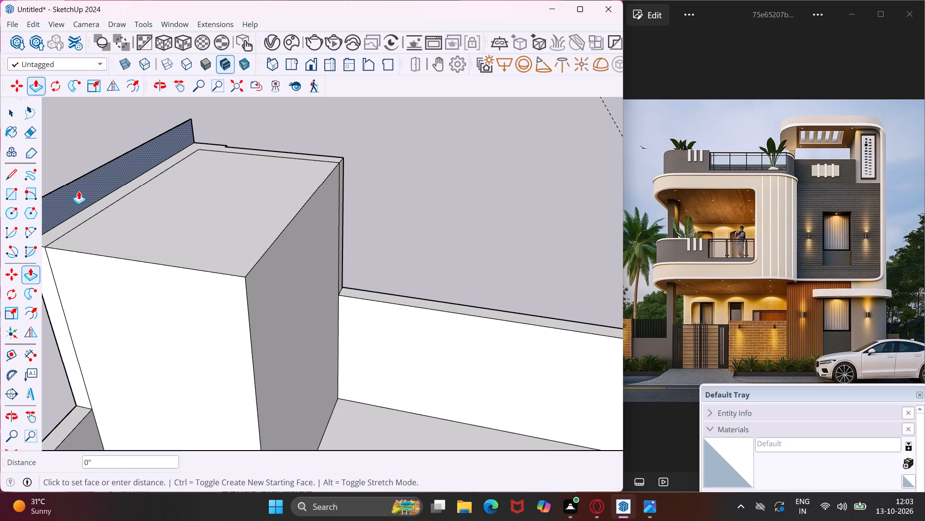
scroll(185, 220, "down", 6)
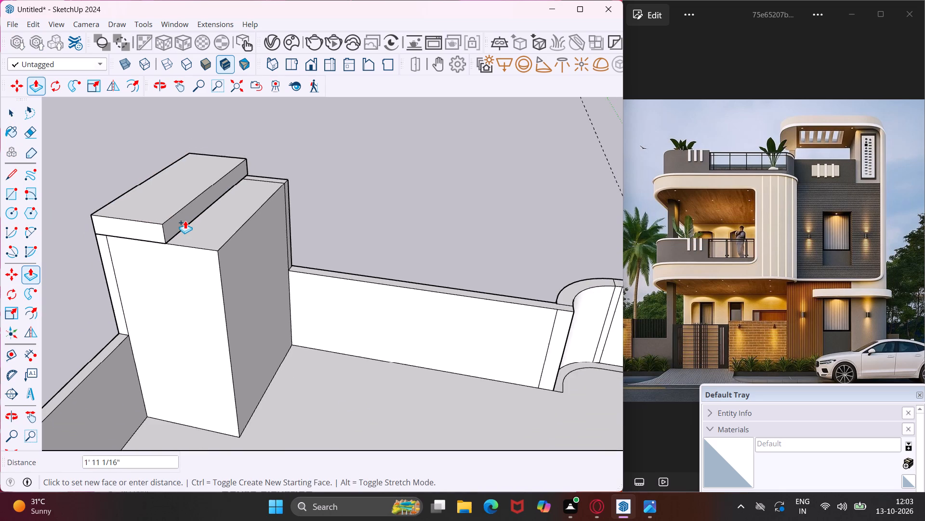
scroll(185, 220, "down", 5)
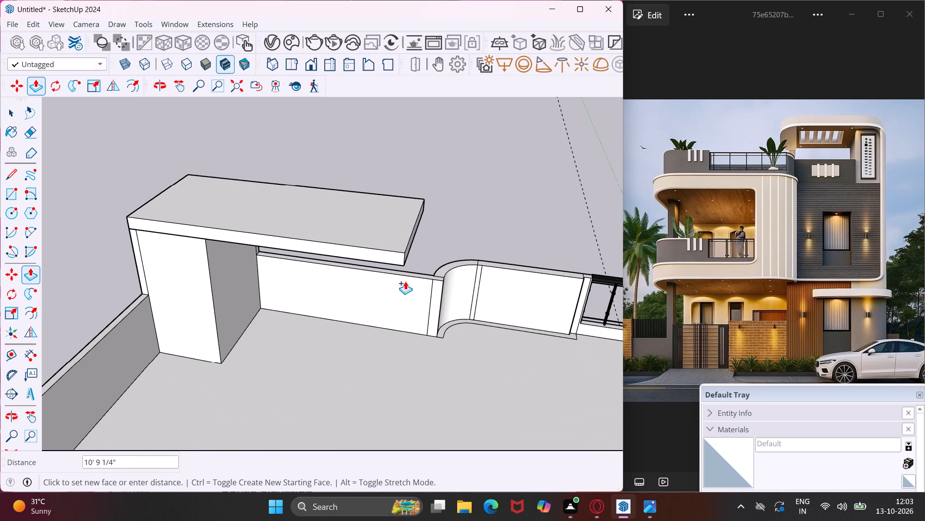
left_click(432, 301)
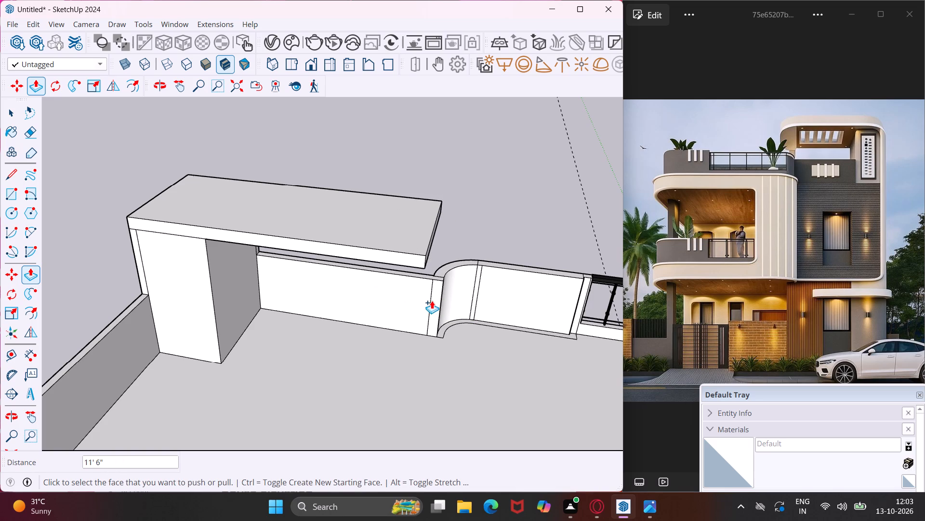
key("Escape")
key("space")
Draw a rectangle about 1' 3 9/16" by 1' on the underside of the overhanging slab, near its free end.
middle_click_drag(450, 256, 108, 324)
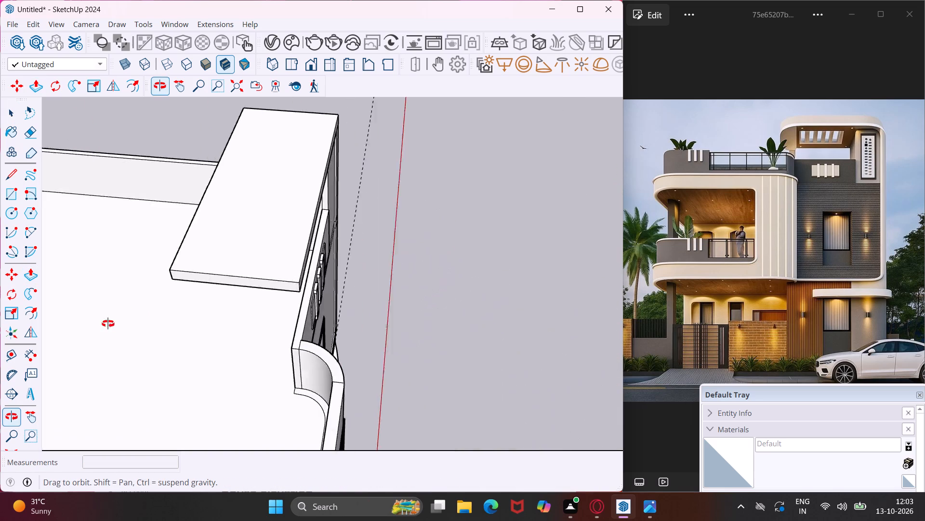
middle_click_drag(108, 324, 50, 277)
scroll(129, 323, "up", 3)
middle_click_drag(129, 323, 134, 323)
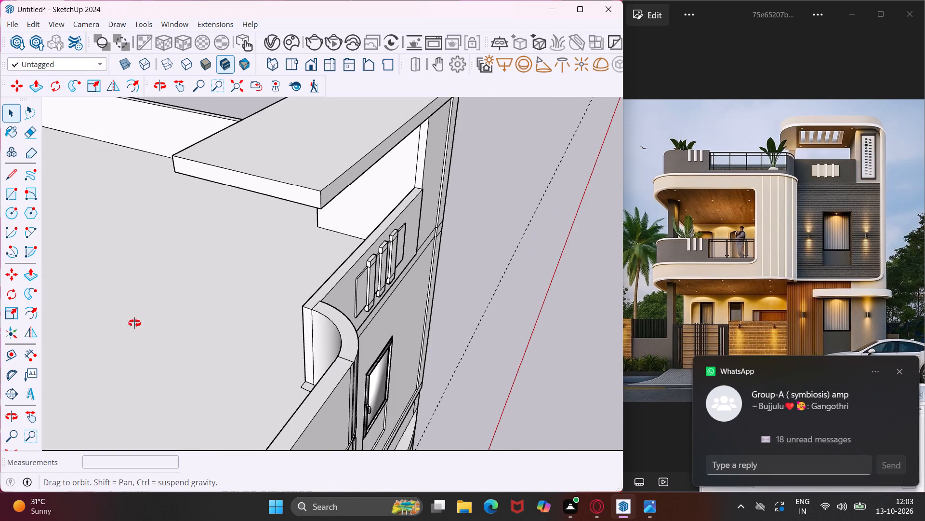
middle_click_drag(134, 323, 342, 158)
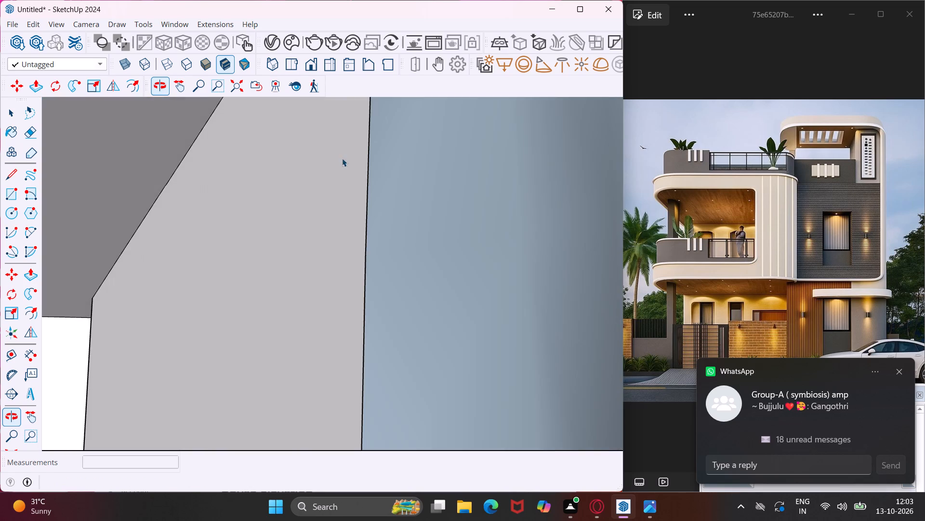
middle_click_drag(342, 158, 371, 290)
scroll(370, 290, "up", 1)
scroll(335, 288, "down", 15)
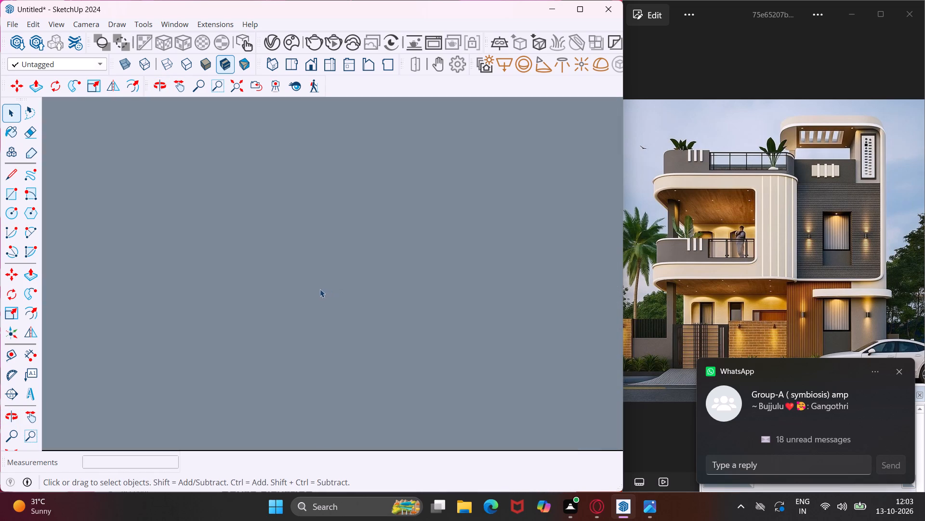
scroll(320, 289, "down", 20)
scroll(320, 289, "down", 18)
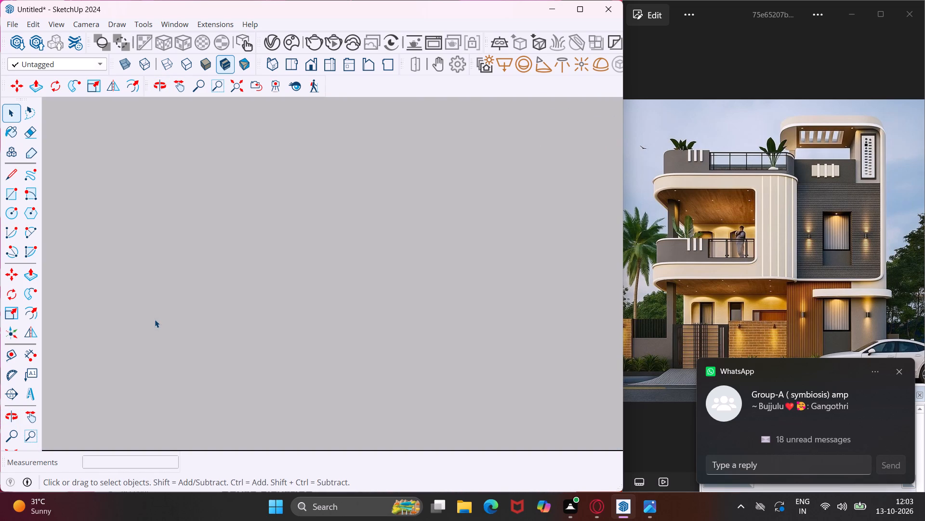
scroll(155, 319, "down", 20)
scroll(155, 319, "down", 17)
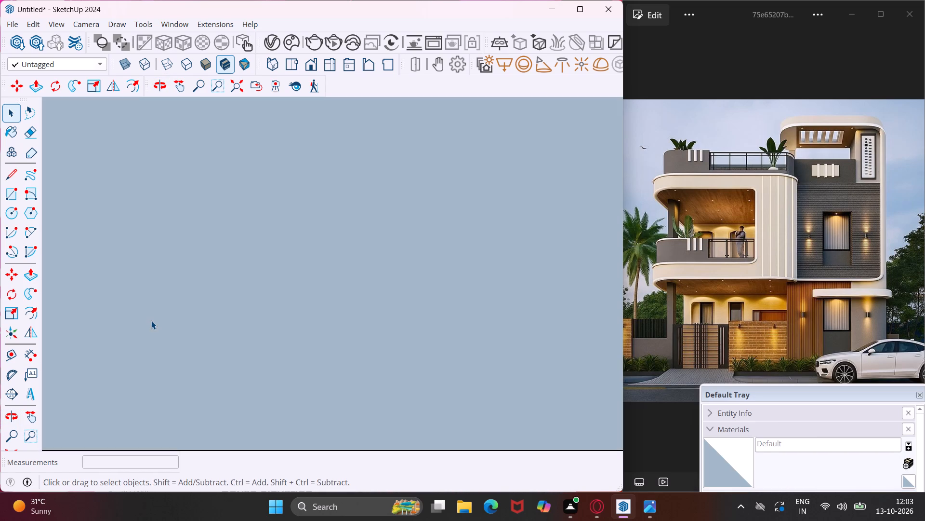
scroll(151, 321, "down", 20)
scroll(151, 321, "down", 17)
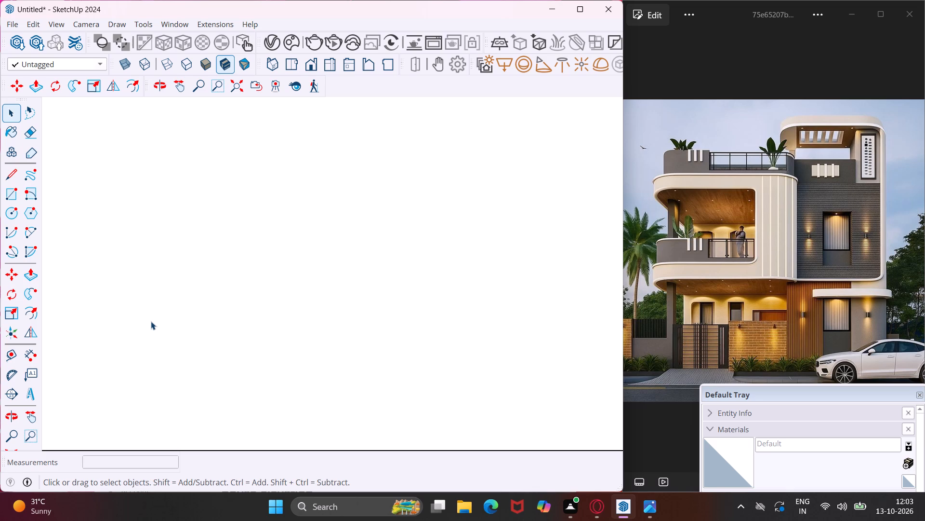
scroll(151, 321, "down", 18)
scroll(151, 321, "down", 6)
scroll(151, 321, "down", 20)
scroll(151, 321, "down", 10)
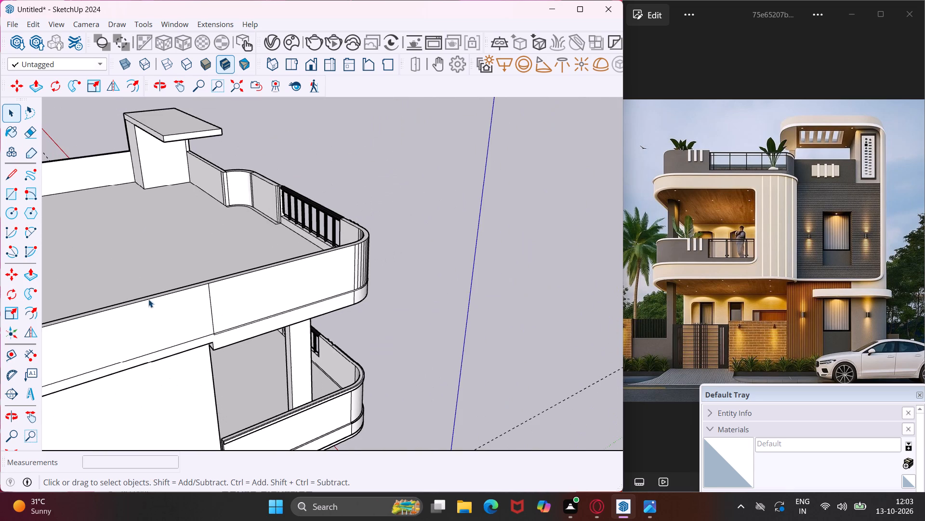
middle_click_drag(167, 187, 511, 177)
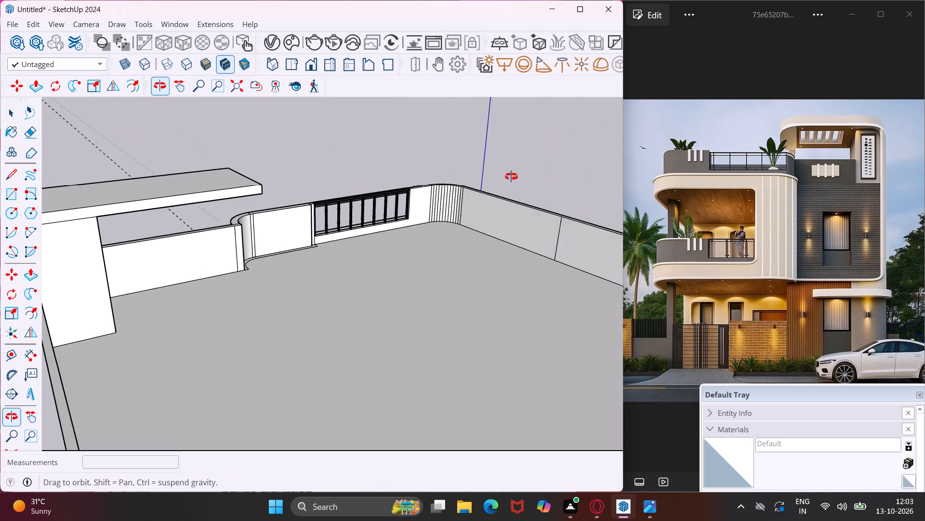
middle_click_drag(511, 177, 526, 160)
scroll(223, 155, "up", 8)
scroll(215, 189, "down", 1)
middle_click_drag(210, 213, 280, 167)
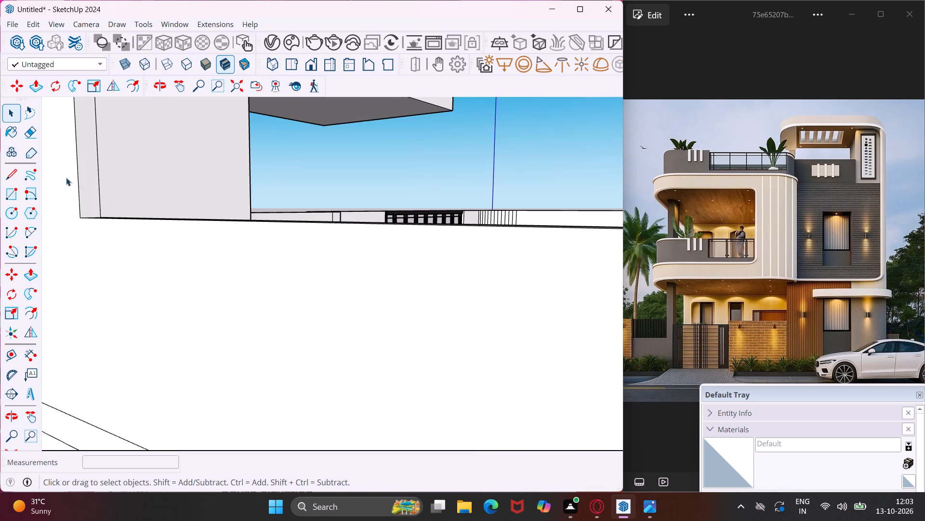
left_click_drag(7, 195, 16, 202)
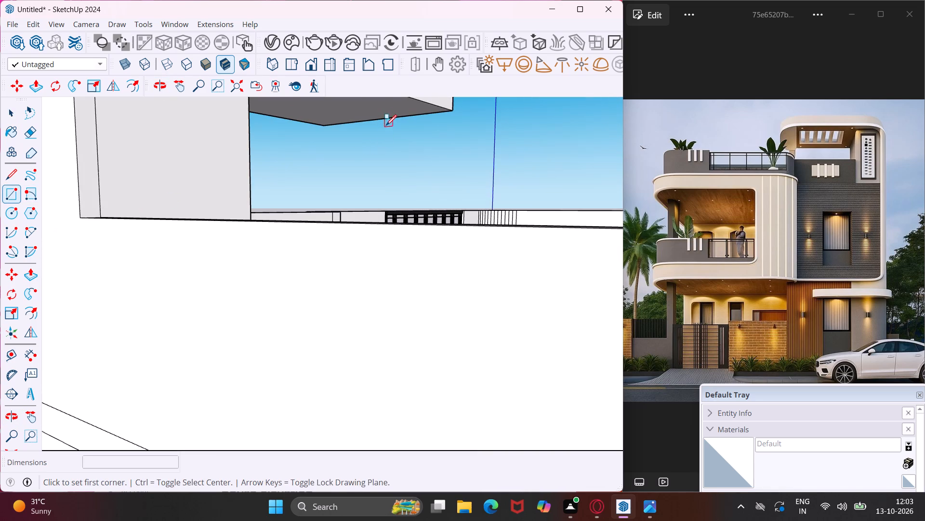
scroll(392, 116, "up", 4)
middle_click_drag(405, 115, 431, 122)
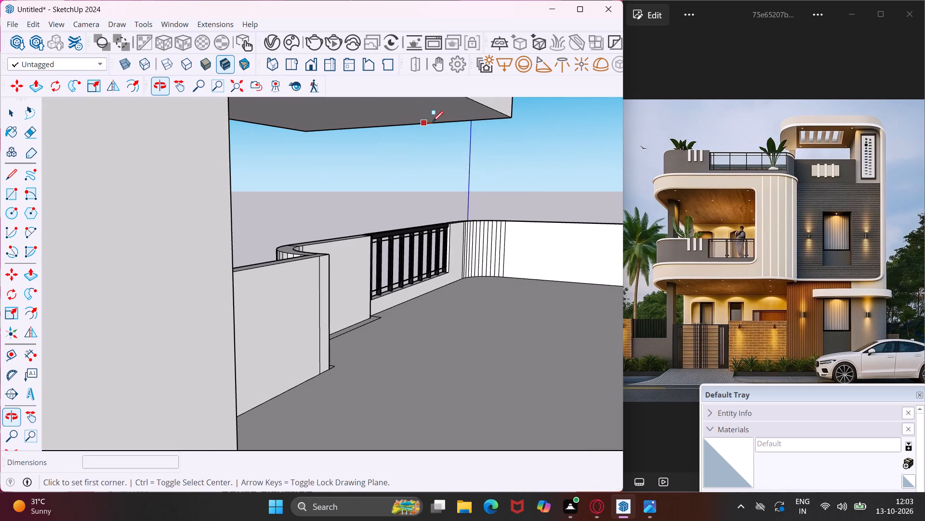
left_click(432, 114)
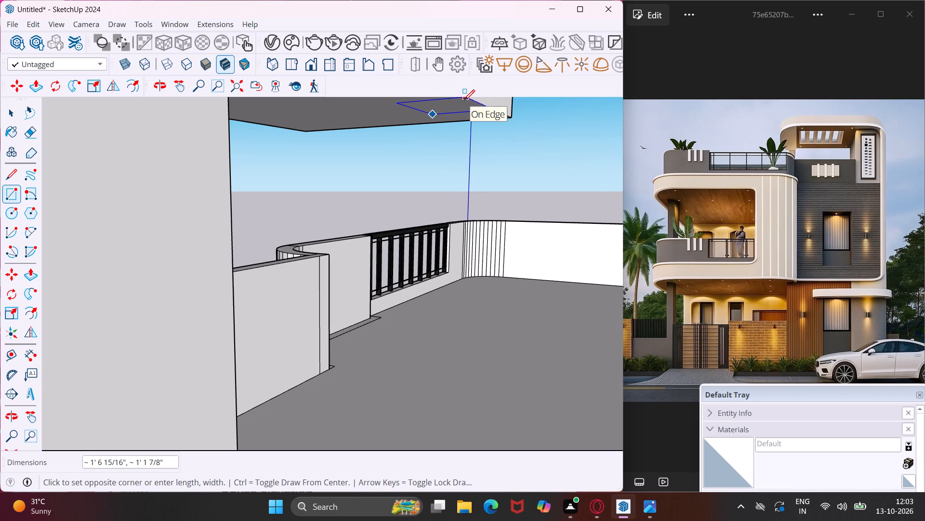
left_click(462, 101)
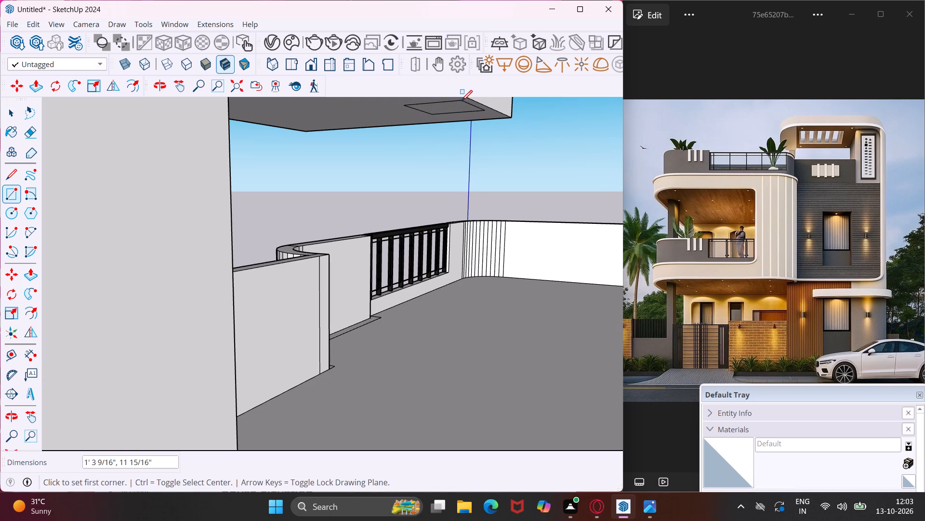
key("Escape")
key("space")
Extrude the small rectangle under the slab 6' down to the terrace floor as a supporting column.
left_click(459, 110)
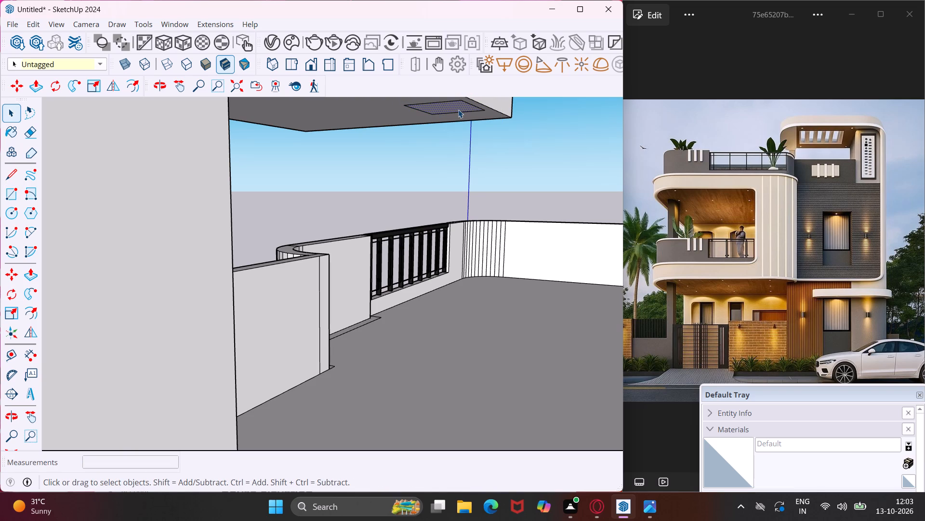
key("p")
left_click(458, 110)
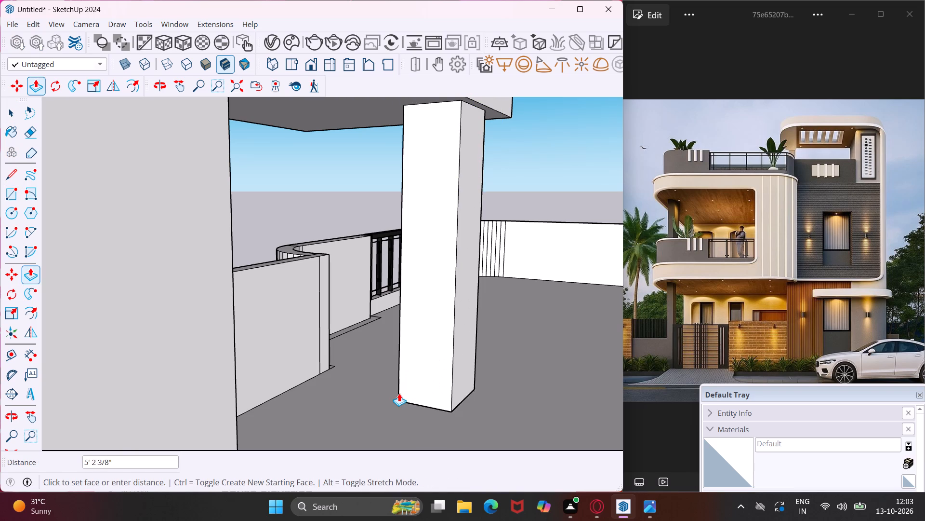
left_click(392, 442)
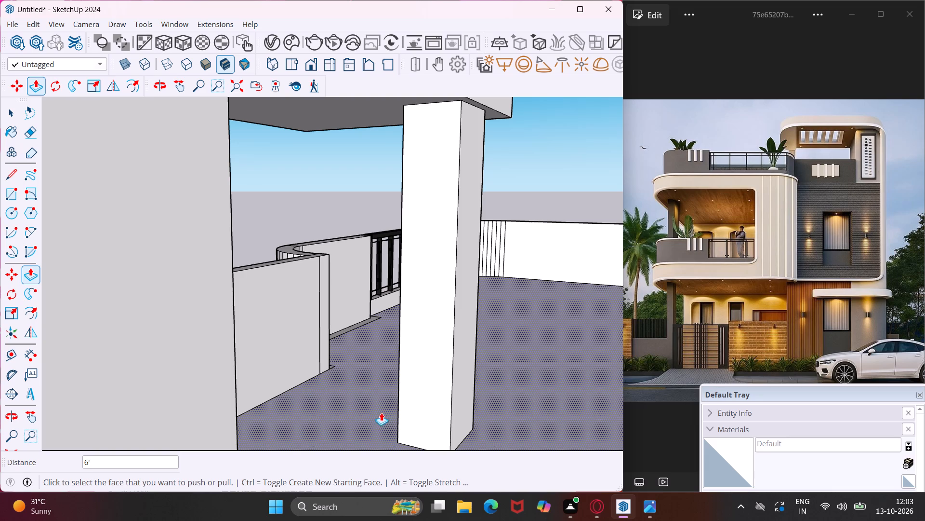
Examine the corner tower's overhanging slab, supporting column and front face from several angles against the reference photo.
key("Escape")
key("space")
middle_click_drag(435, 369, 86, 421)
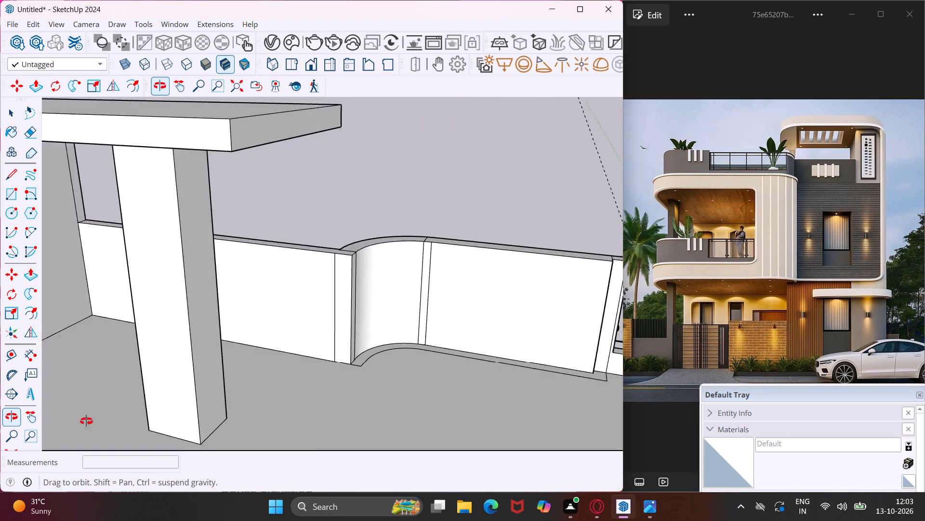
middle_click_drag(86, 421, 19, 436)
middle_click_drag(225, 307, 105, 300)
scroll(106, 299, "down", 5)
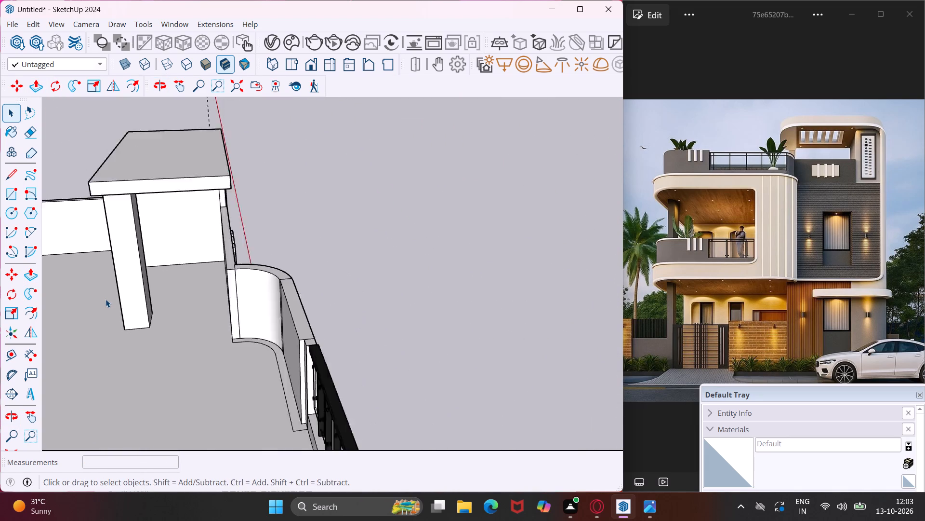
scroll(106, 299, "down", 4)
middle_click_drag(256, 260, 95, 243)
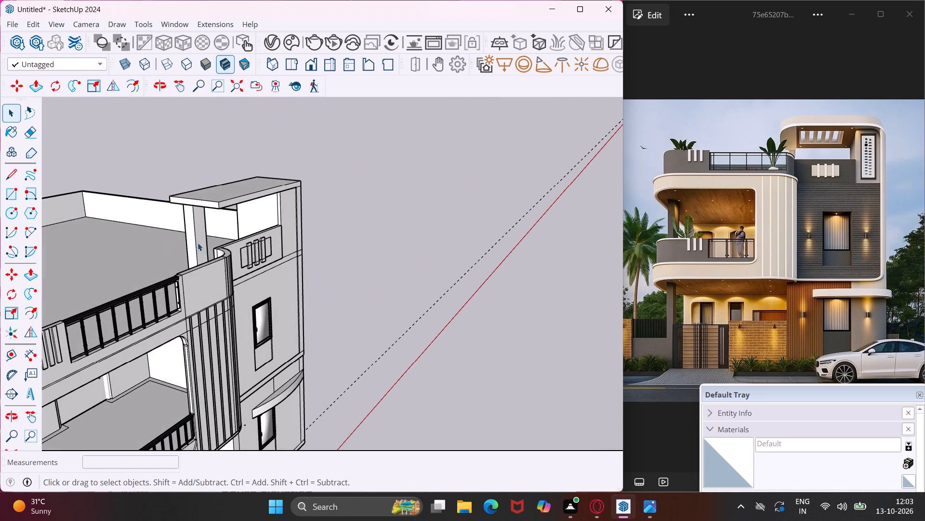
middle_click_drag(340, 217, 177, 226)
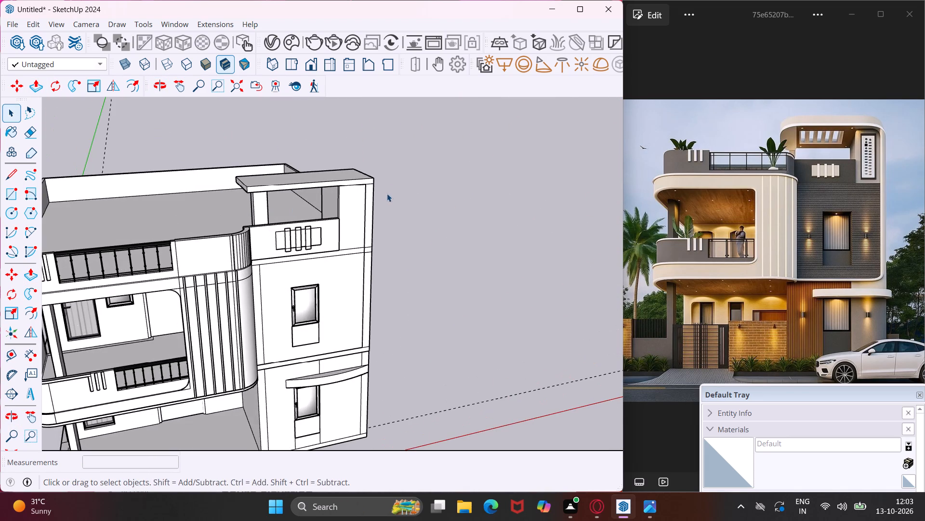
scroll(393, 193, "up", 8)
middle_click_drag(396, 193, 357, 155)
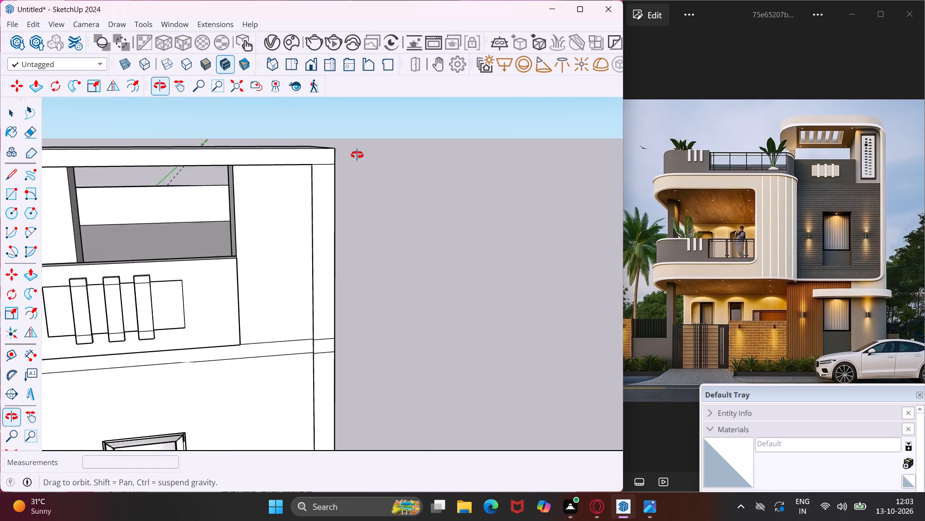
middle_click_drag(357, 155, 345, 125)
scroll(291, 156, "up", 3)
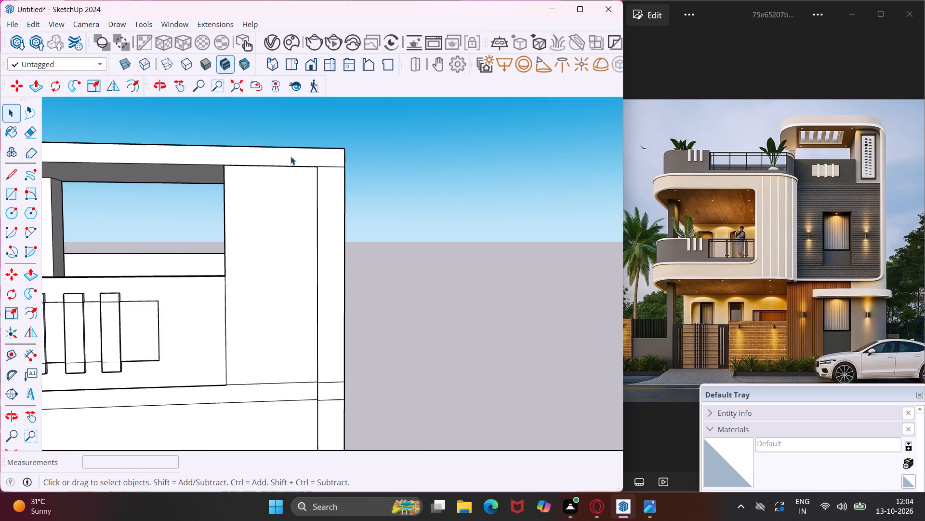
middle_click_drag(291, 156, 393, 148)
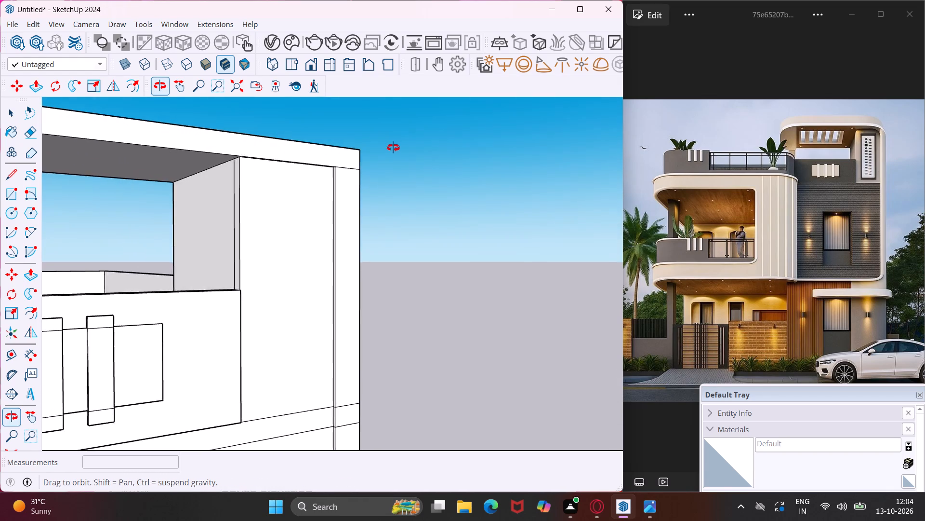
middle_click_drag(393, 148, 461, 161)
scroll(436, 166, "down", 8)
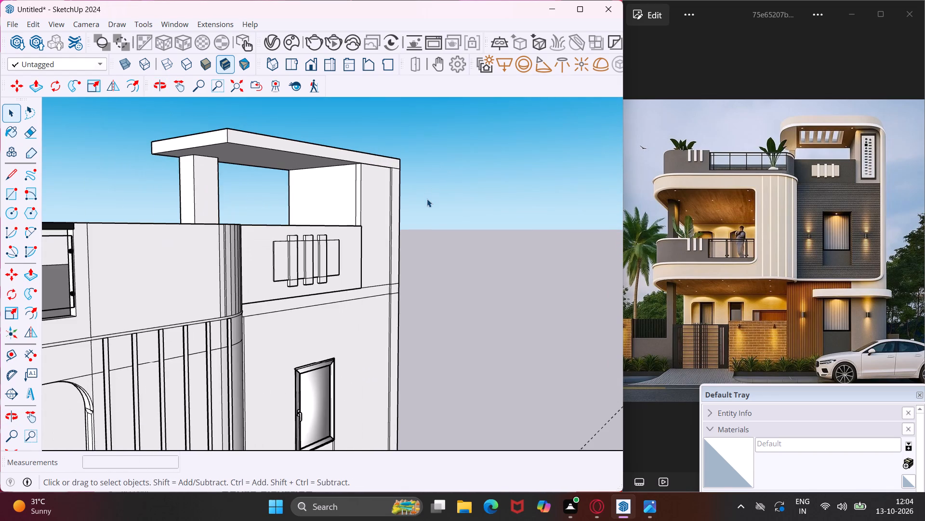
middle_click_drag(427, 199, 181, 251)
scroll(181, 251, "down", 3)
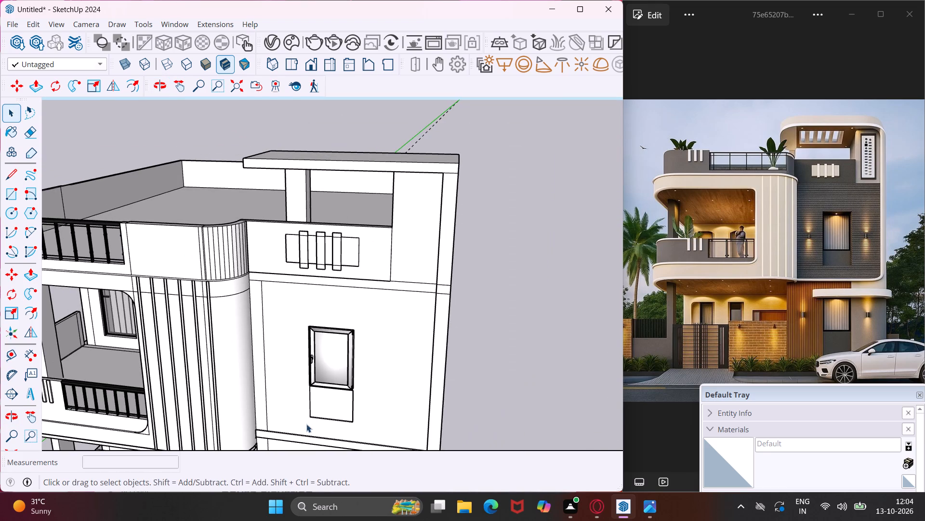
Draw an upright rectangle about 4' 6 5/16" by 1' 5 13/16" on the corner tower's front face, beside the rooftop opening.
left_click(8, 190)
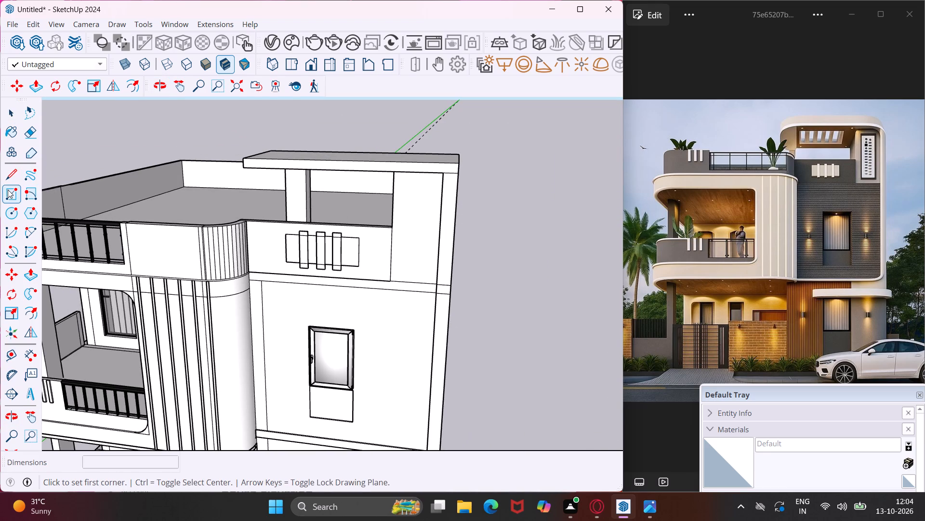
left_click(403, 267)
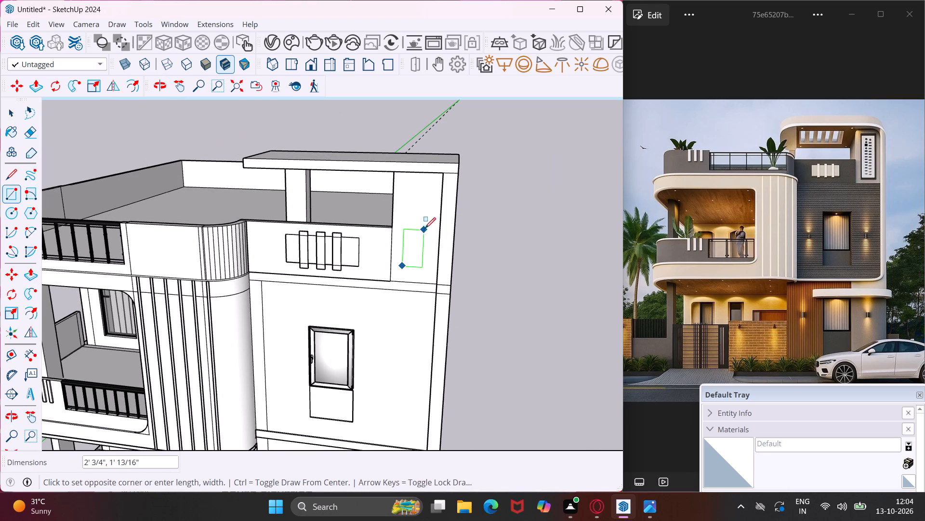
scroll(428, 187, "down", 2)
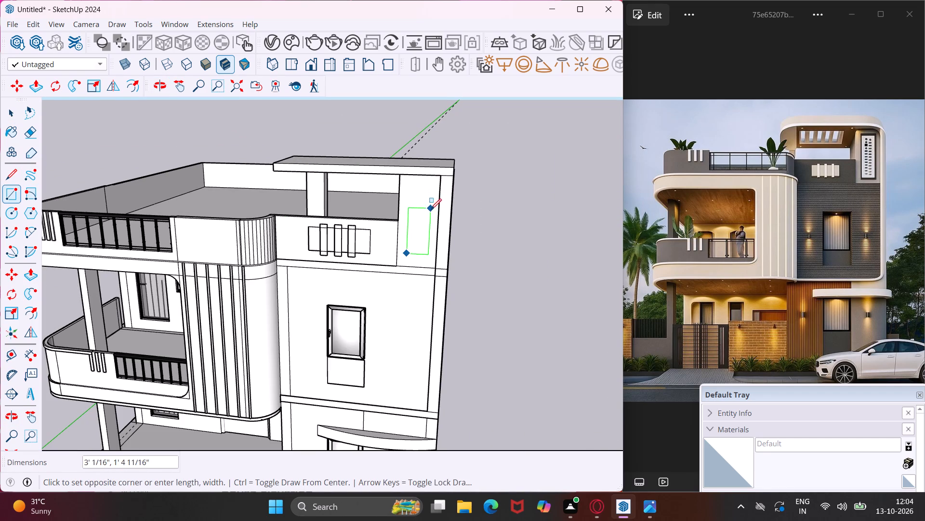
middle_click_drag(432, 189, 459, 172)
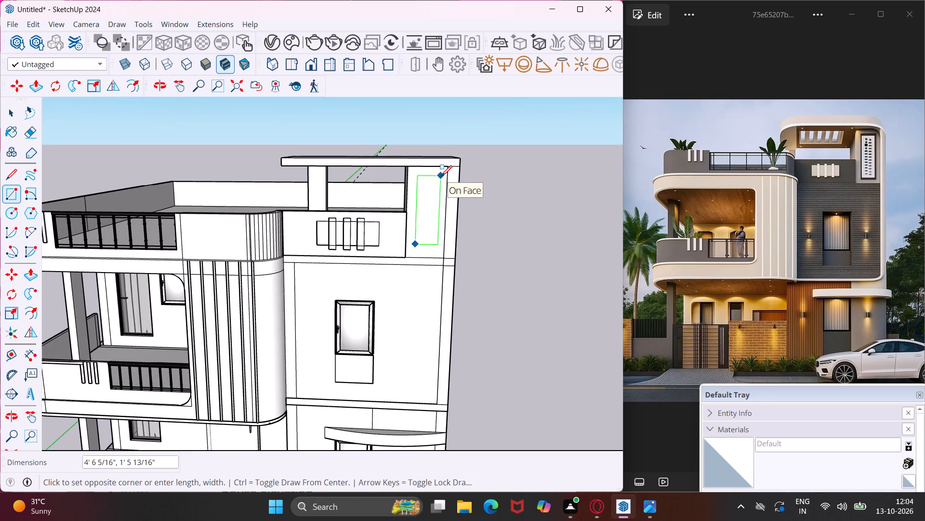
left_click(441, 176)
key("Escape")
key("space")
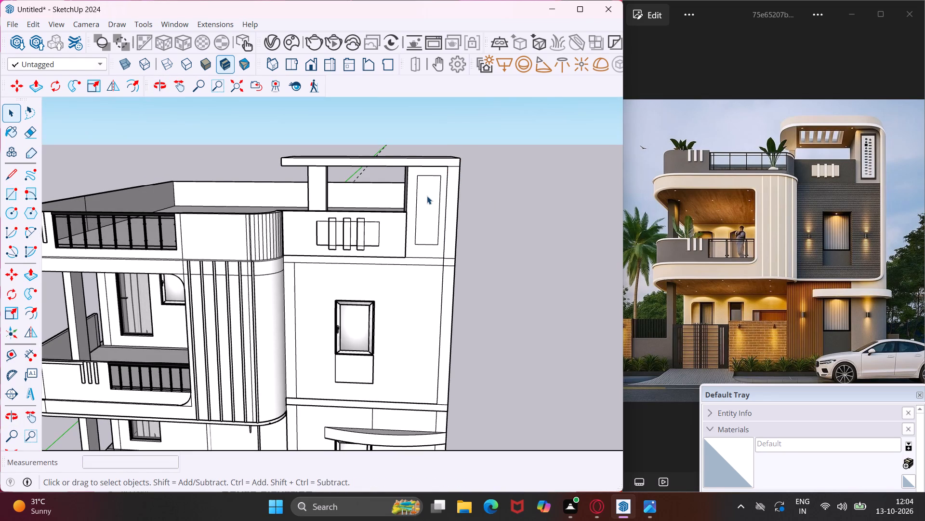
Offset the tower rectangle's outline inward by about 3 5/16" to form a border around an inner panel.
scroll(426, 196, "up", 4)
left_click(426, 196)
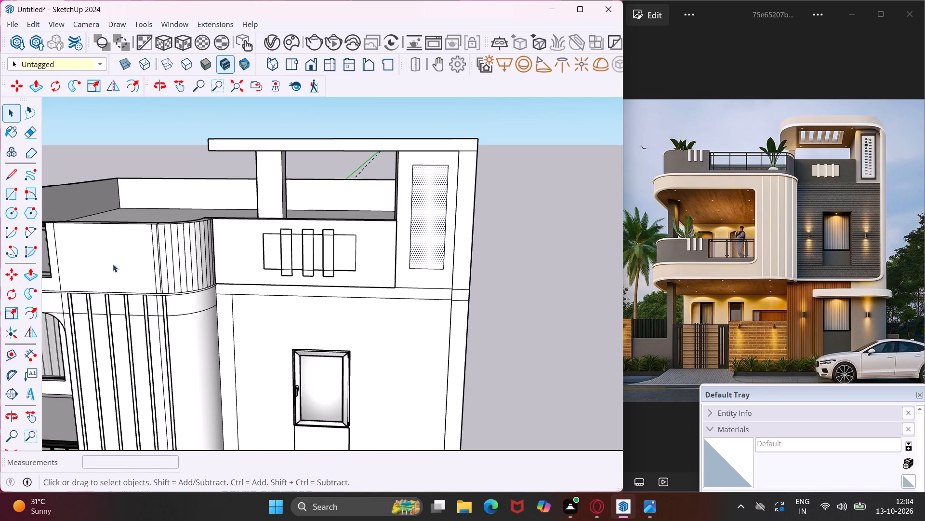
left_click(30, 308)
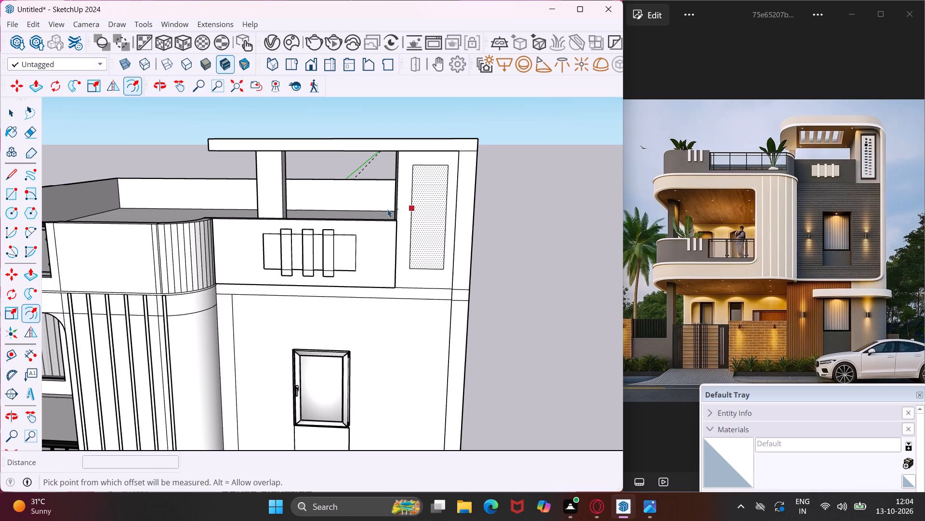
left_click(416, 202)
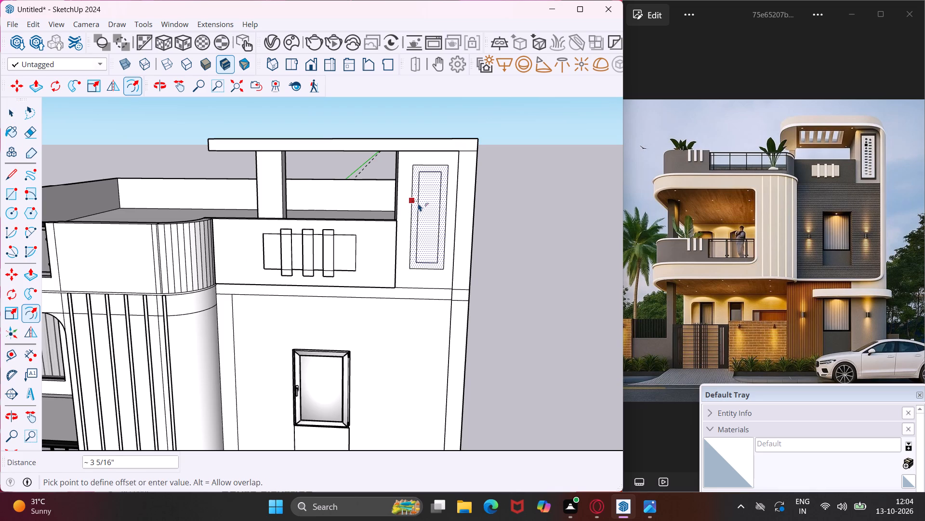
left_click(418, 203)
key("Escape")
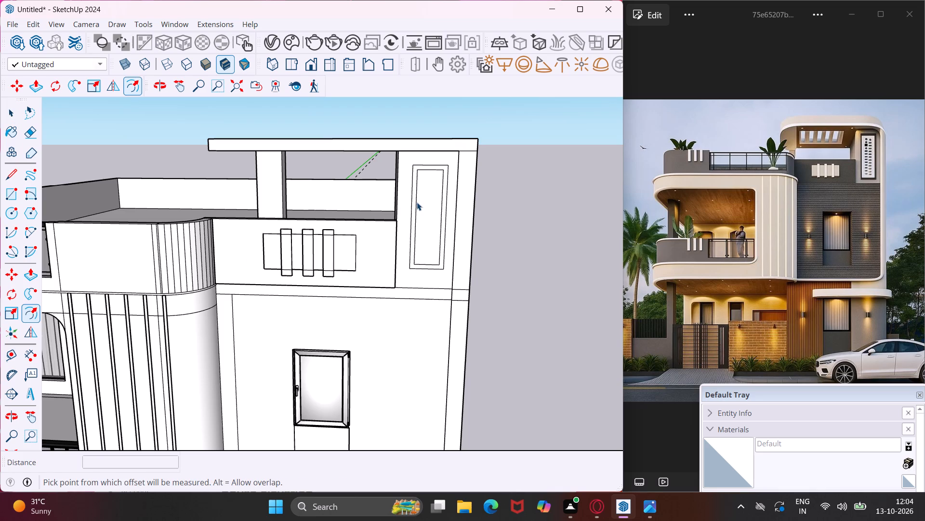
key("space")
Draw four circles of about 1" radius in the inner panel's upper part, three in one column and one beside the top circle.
scroll(423, 192, "up", 2)
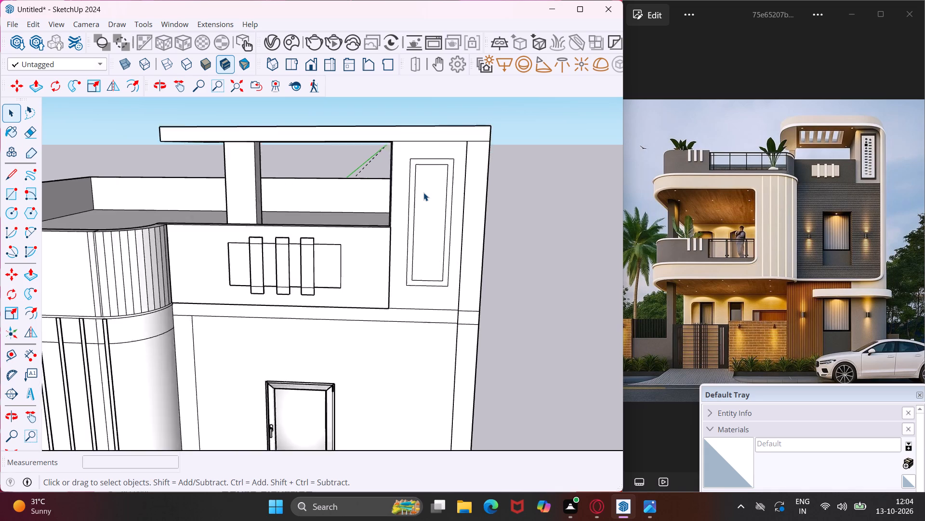
scroll(423, 192, "up", 7)
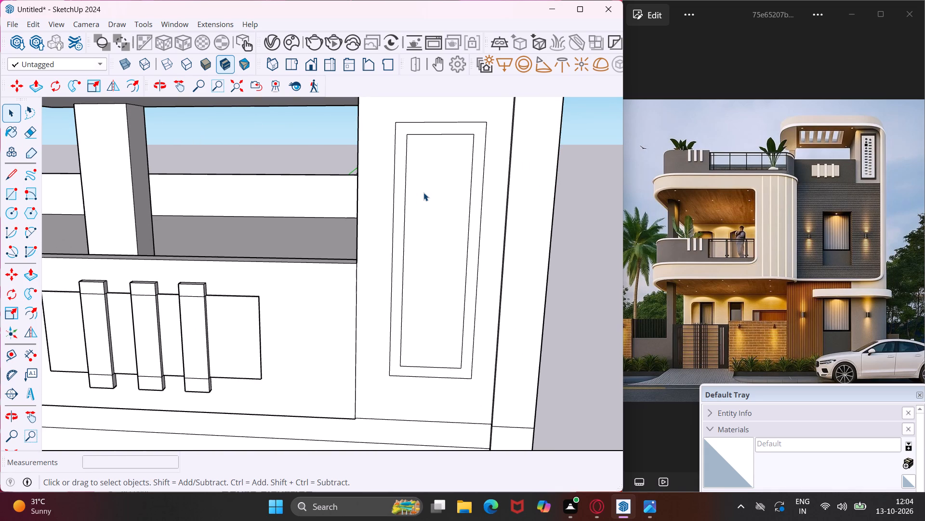
scroll(423, 192, "up", 3)
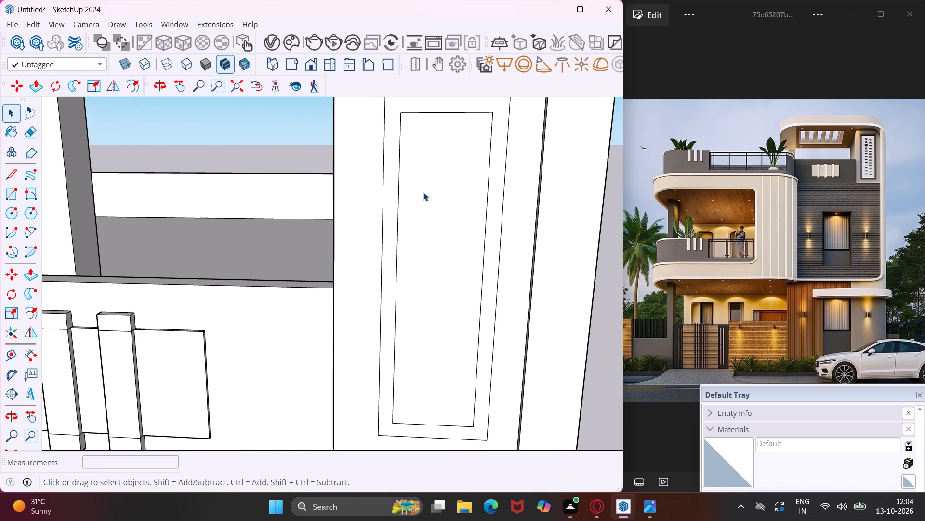
left_click(18, 212)
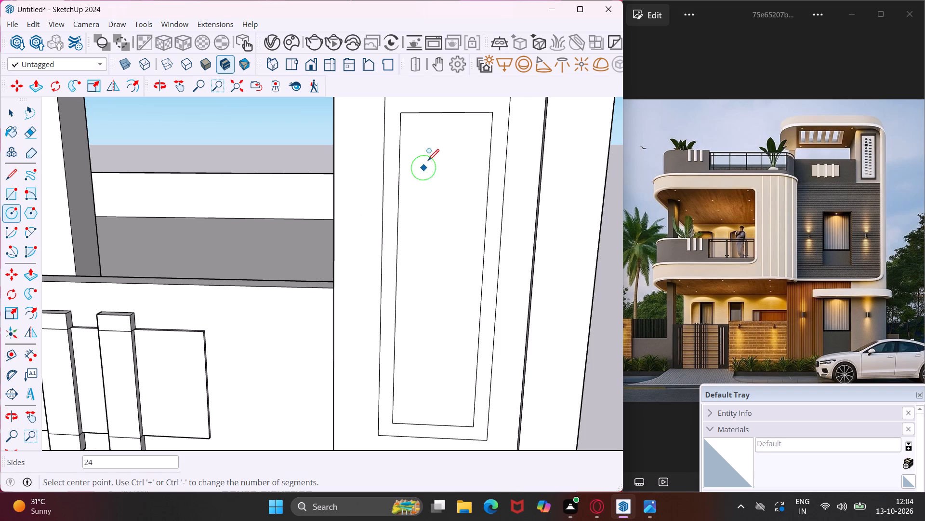
scroll(433, 145, "up", 3)
left_click(427, 148)
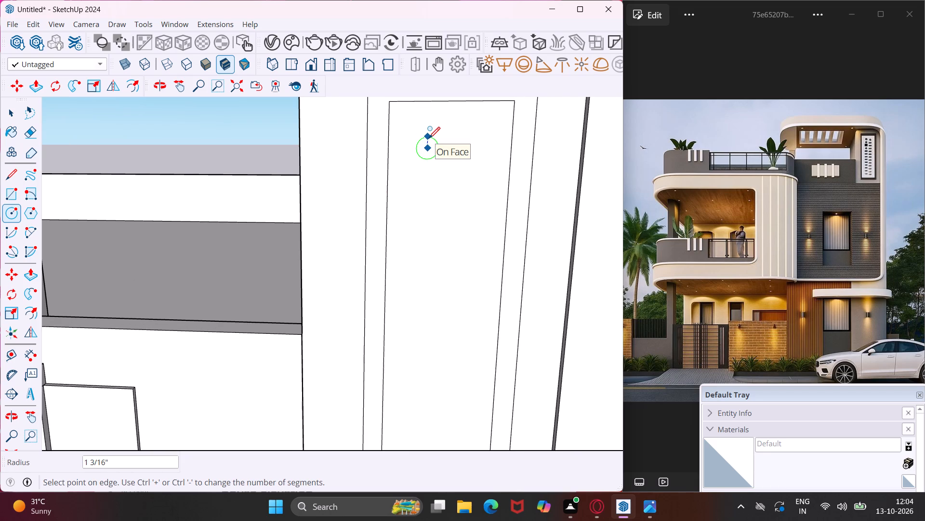
left_click(429, 137)
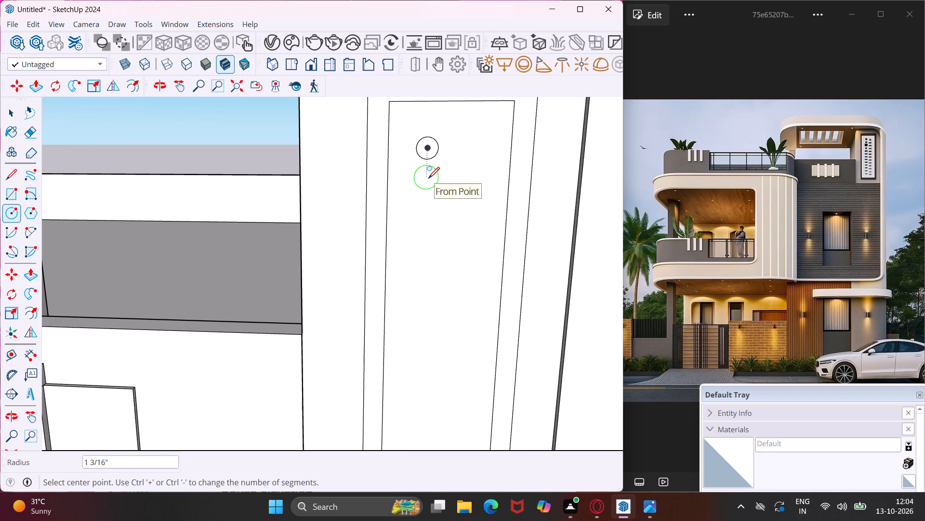
left_click(426, 188)
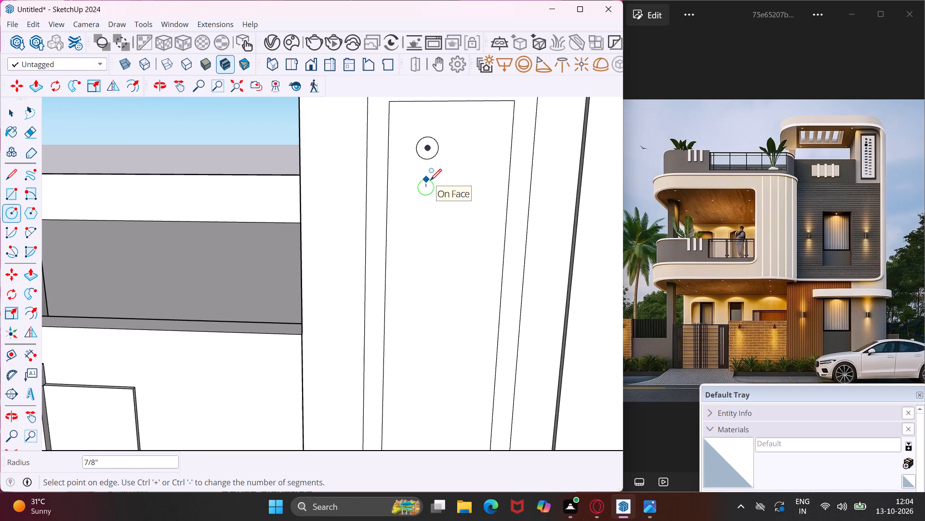
left_click(431, 178)
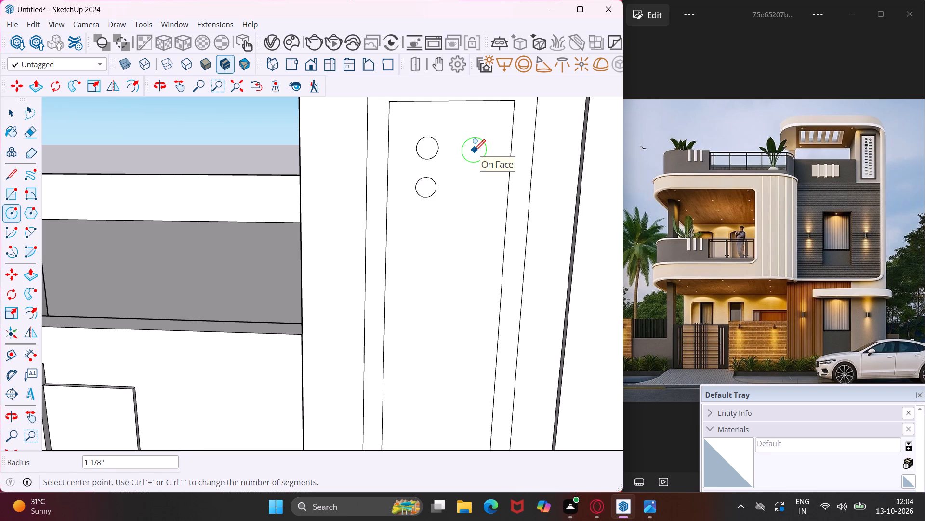
left_click(474, 150)
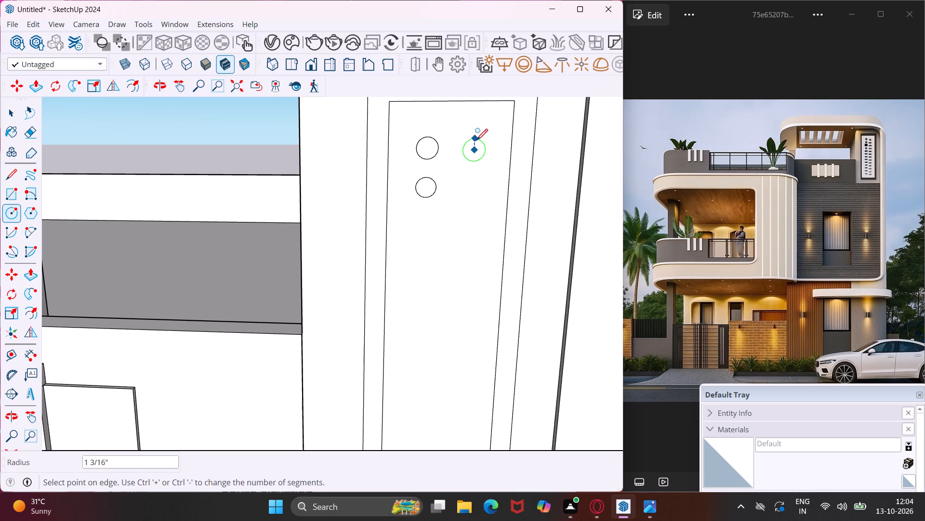
left_click(476, 141)
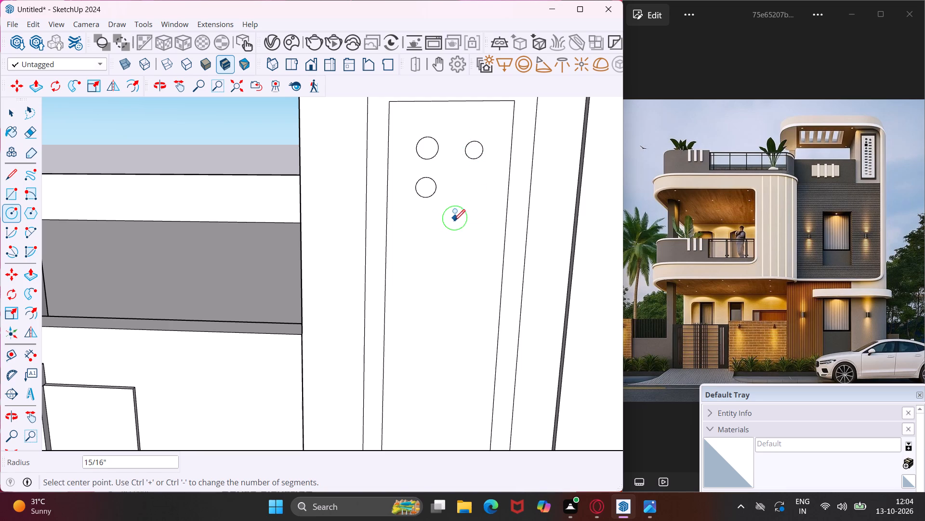
left_click(426, 265)
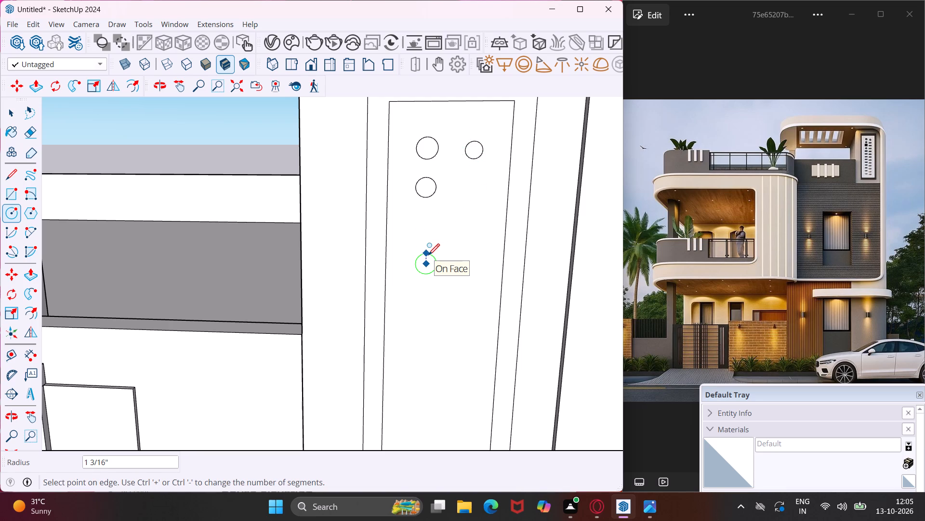
left_click(428, 254)
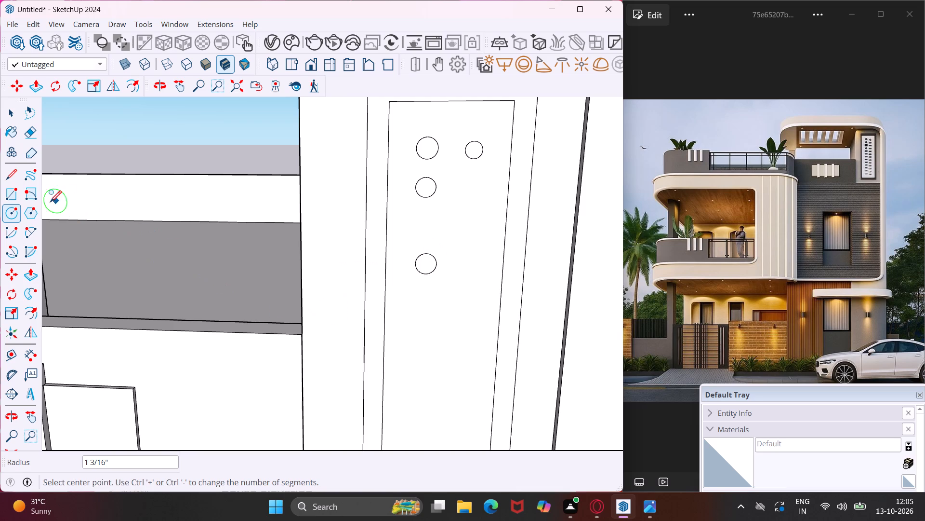
Draw a rectangle about 4 3/8" by 2 11/16" between the column's lower two circles and one 4 1/2" by 1 1/4" beside its middle circle.
left_click(18, 196)
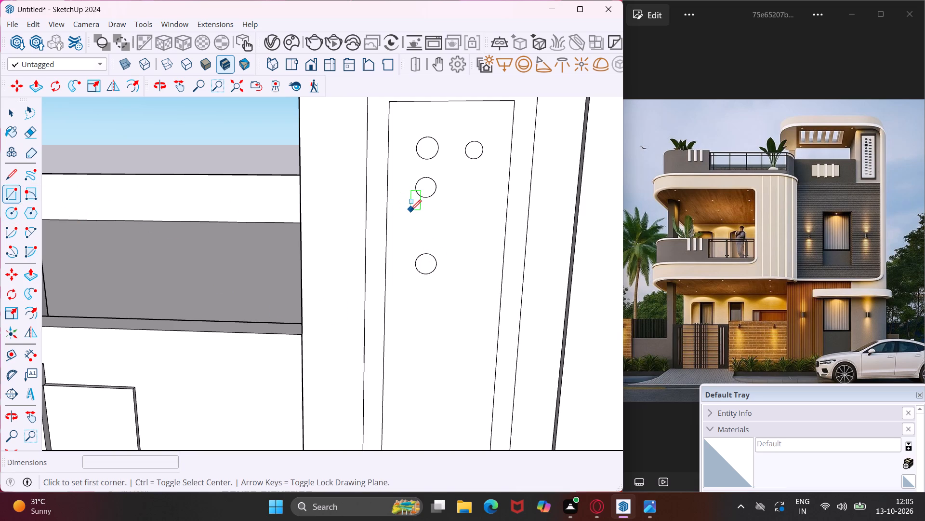
left_click(406, 212)
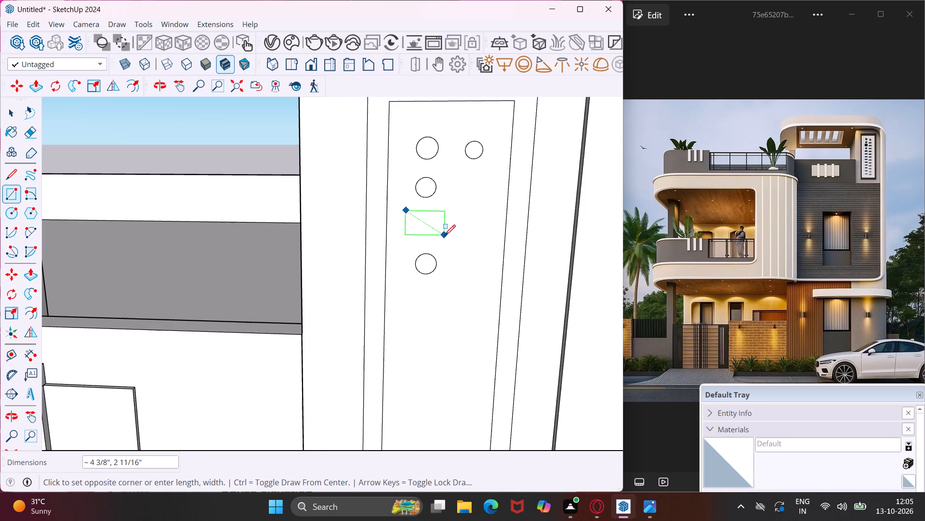
left_click(446, 236)
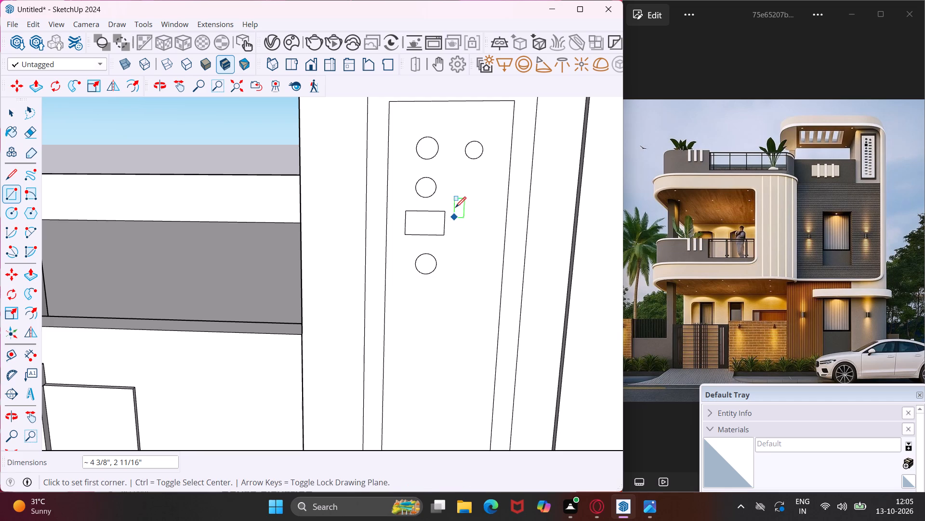
left_click(453, 180)
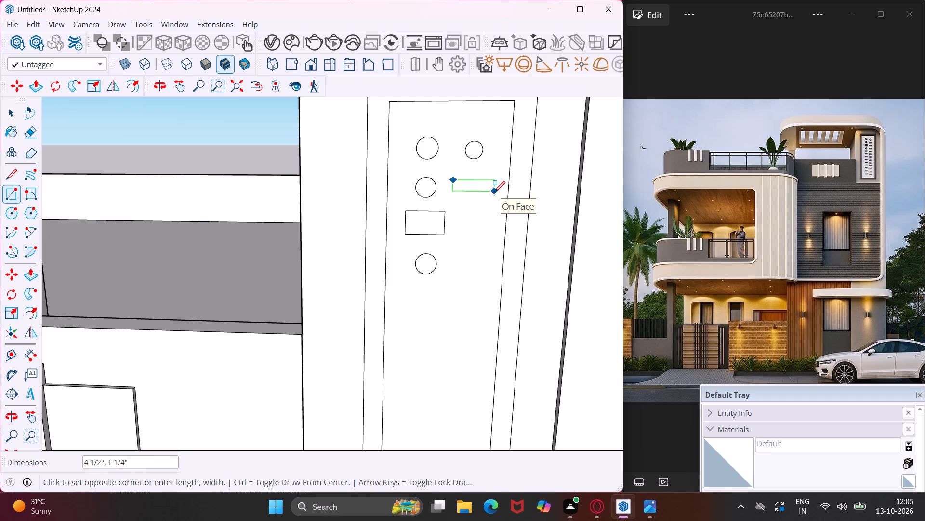
left_click(494, 192)
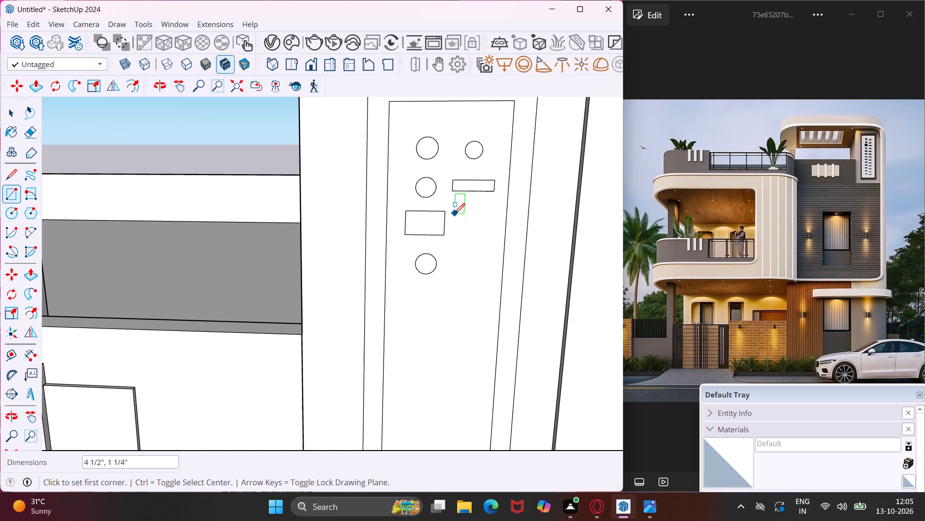
Draw three rectangles down the panel's second column, about 4" by 1 5/8", 4" by 1 13/16" and 3 9/16" by 1 15/16".
left_click(454, 214)
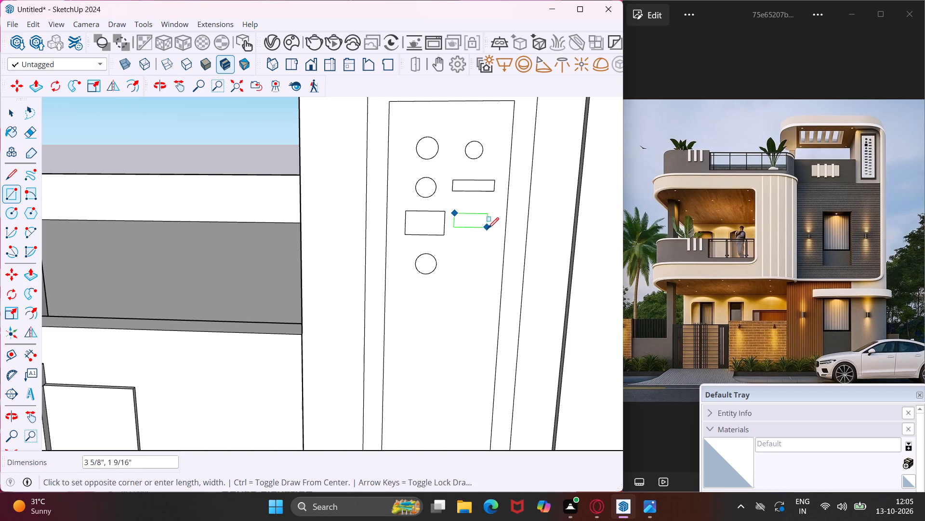
left_click(490, 229)
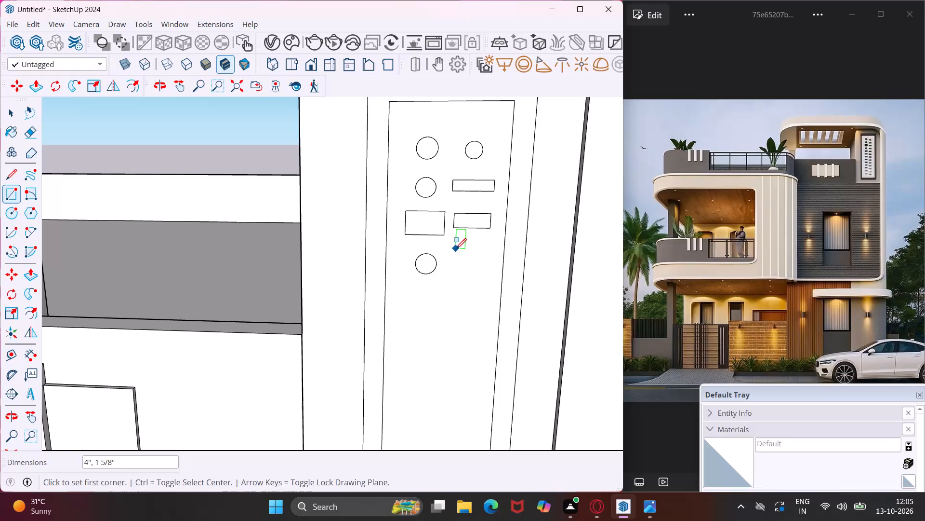
left_click(456, 249)
left_click(490, 265)
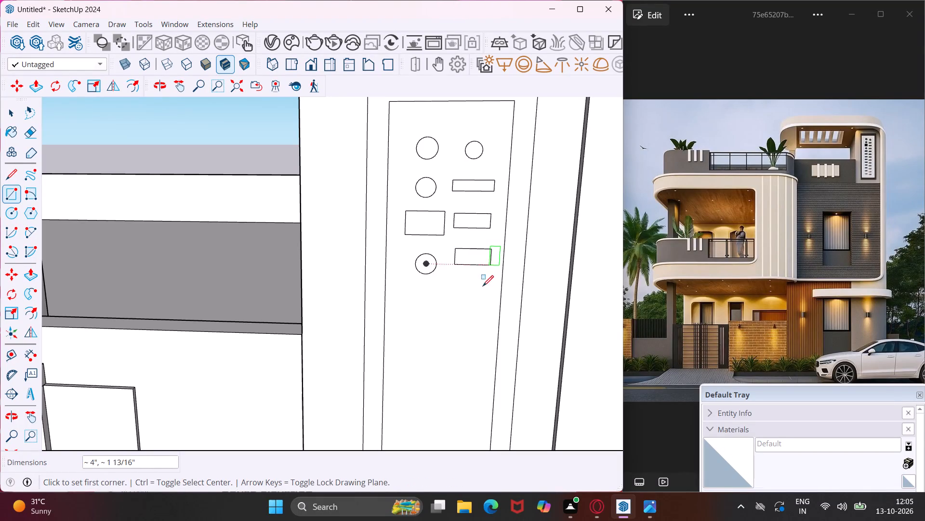
left_click(458, 286)
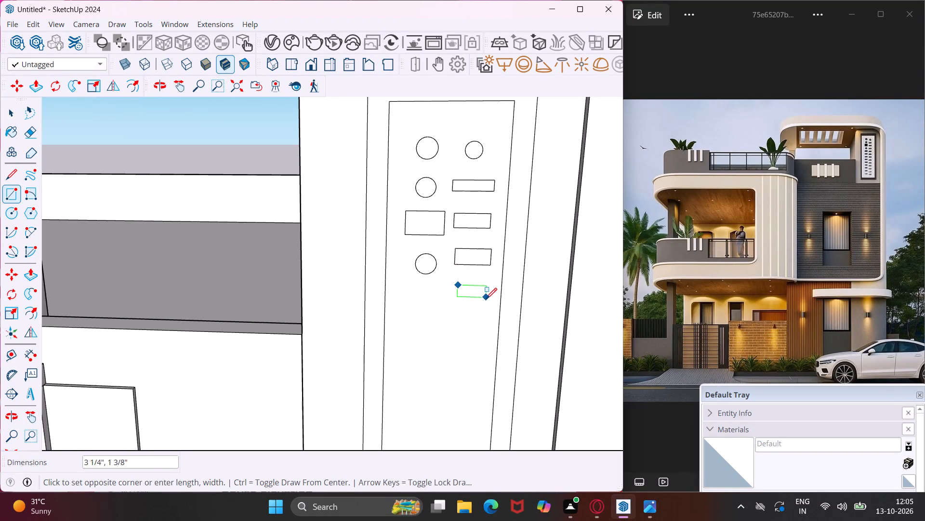
left_click(489, 303)
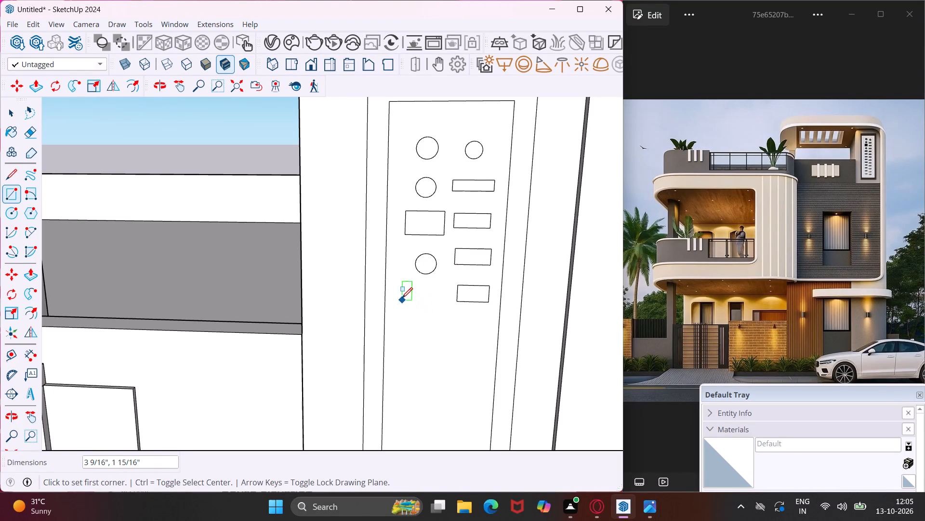
Draw two stacked rectangles about 5 1/2" wide below the lowest circle, and one 3 3/4" by 1 1/4" beside the lower of them.
left_click(403, 288)
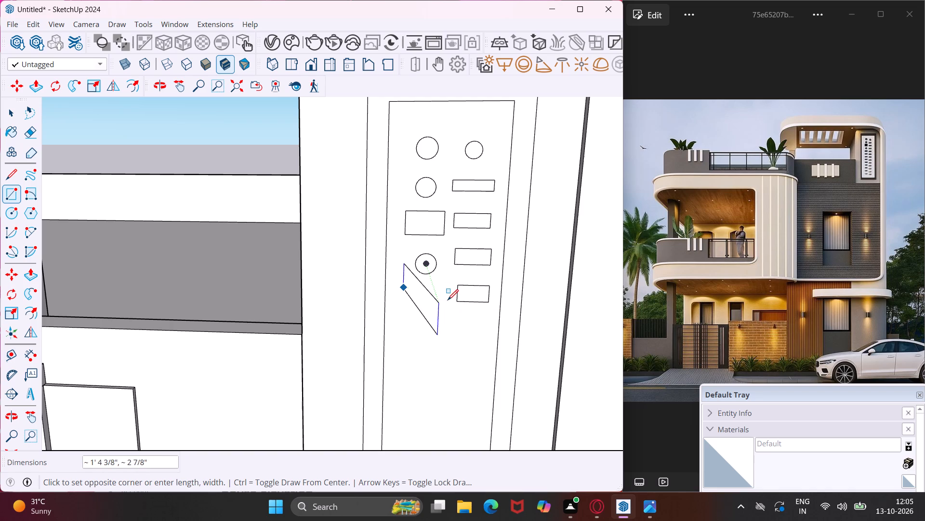
middle_click_drag(448, 300, 476, 248)
scroll(451, 288, "up", 4)
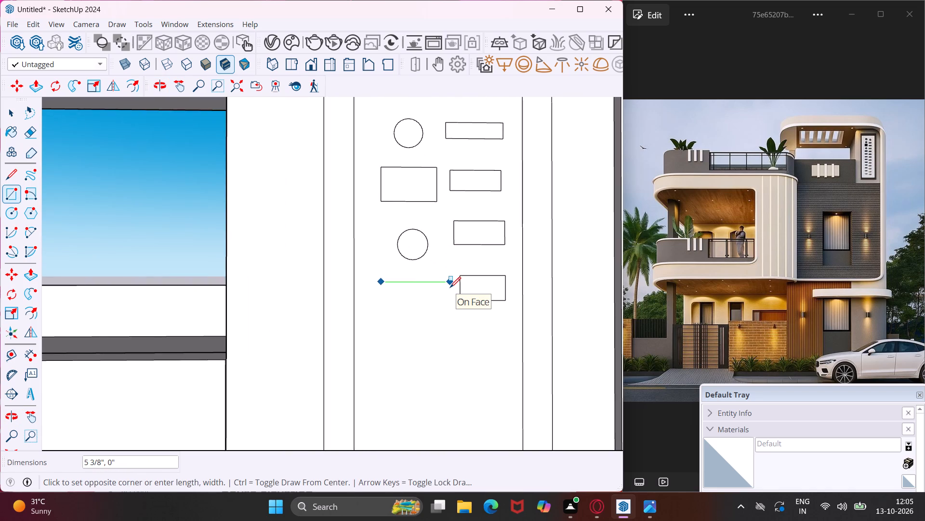
scroll(450, 288, "up", 7)
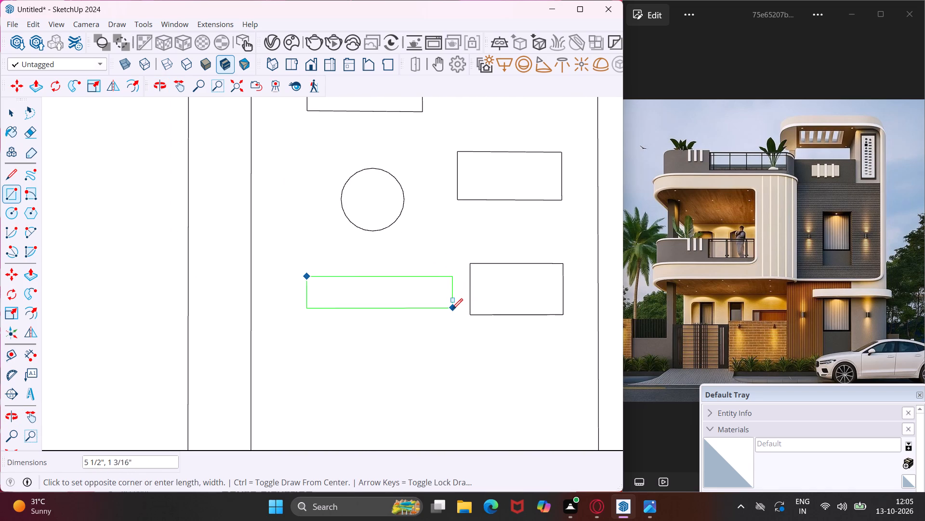
left_click(456, 317)
scroll(419, 314, "down", 5)
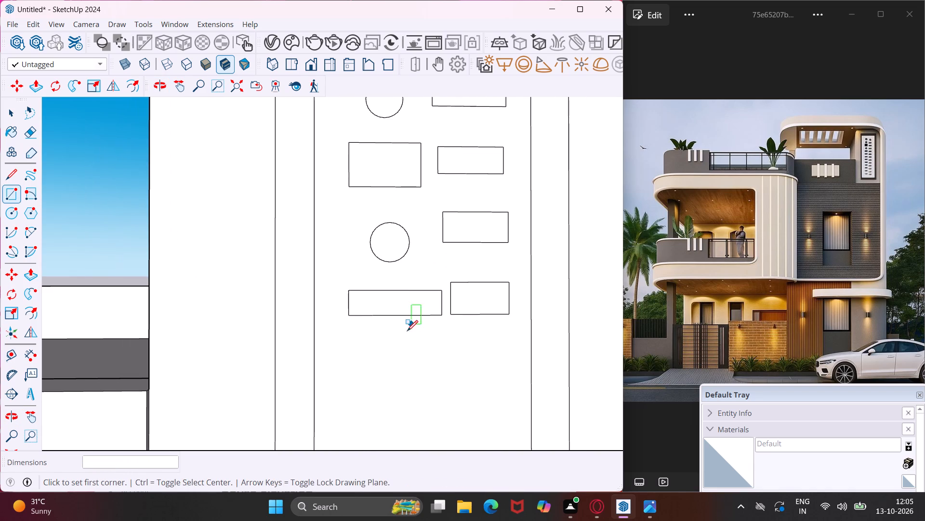
left_click(351, 332)
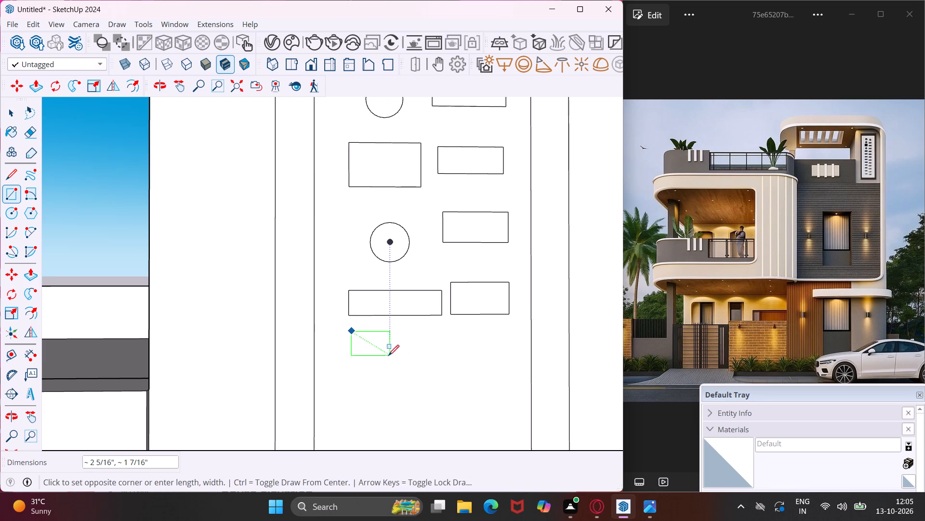
left_click(447, 361)
left_click(461, 339)
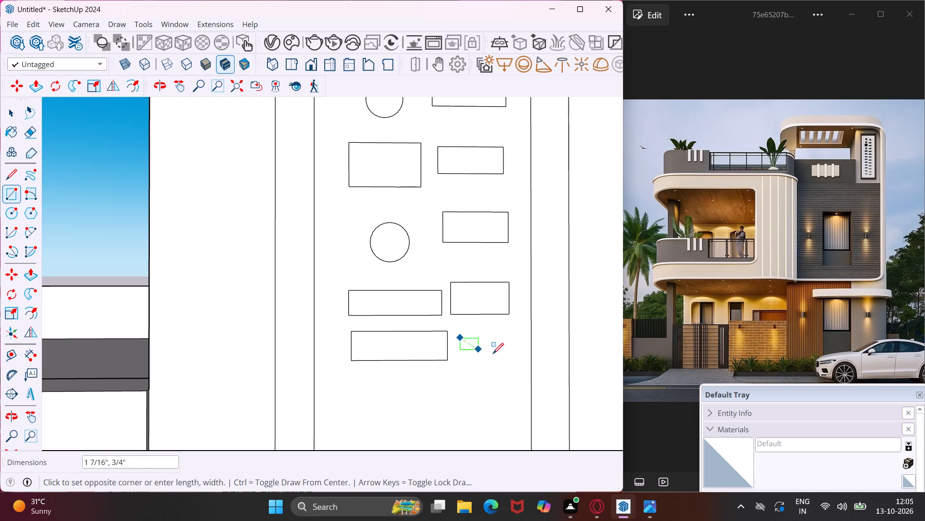
left_click(521, 359)
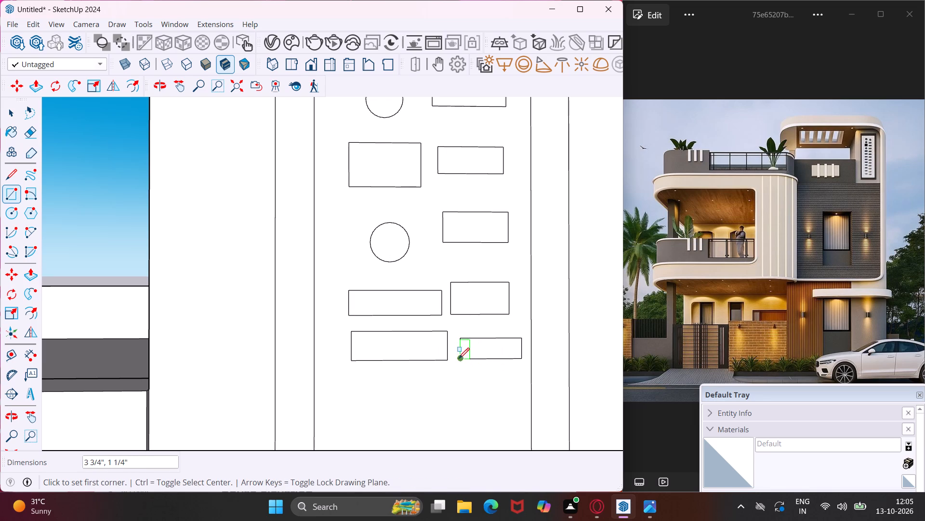
Draw a rectangle about 5 1/4" by 1 9/16" in the first column, beneath the two stacked wide rectangles.
middle_click_drag(465, 369, 446, 337)
scroll(443, 335, "down", 7)
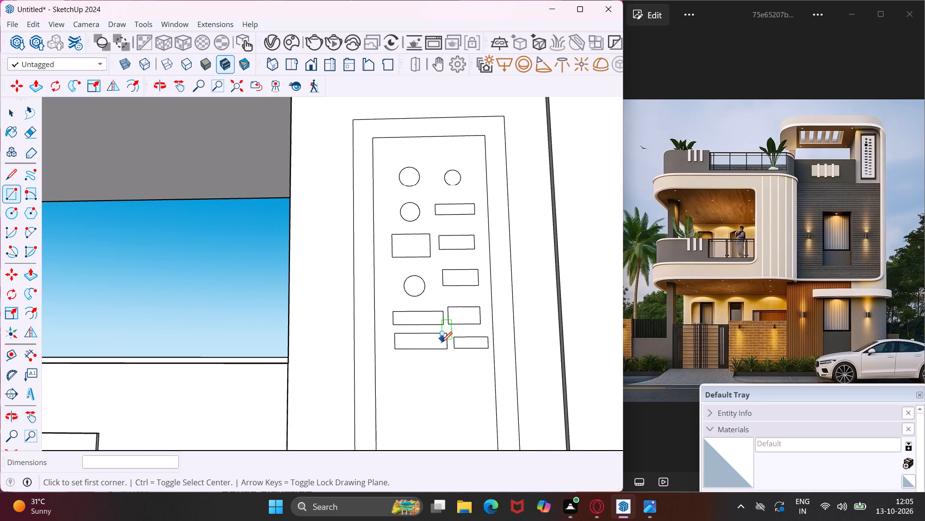
scroll(410, 374, "up", 3)
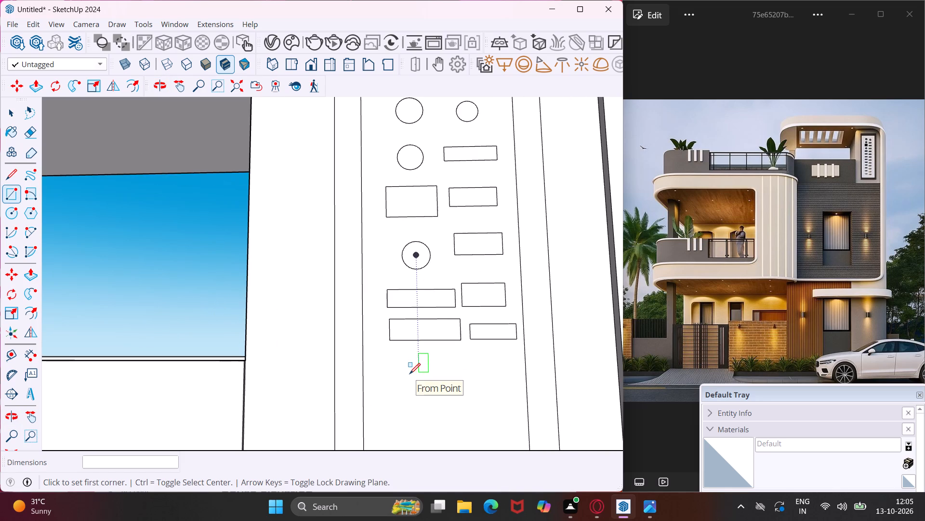
left_click(383, 356)
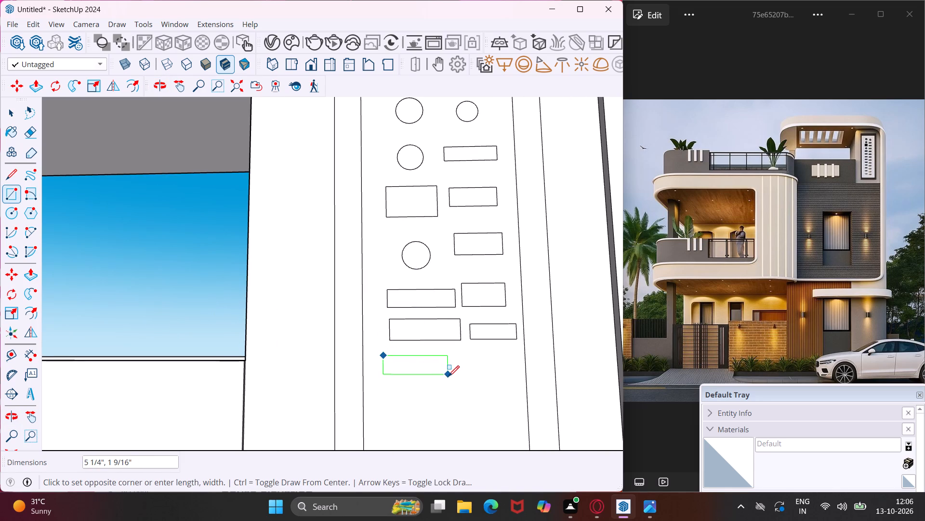
left_click(449, 376)
key("Escape")
key("space")
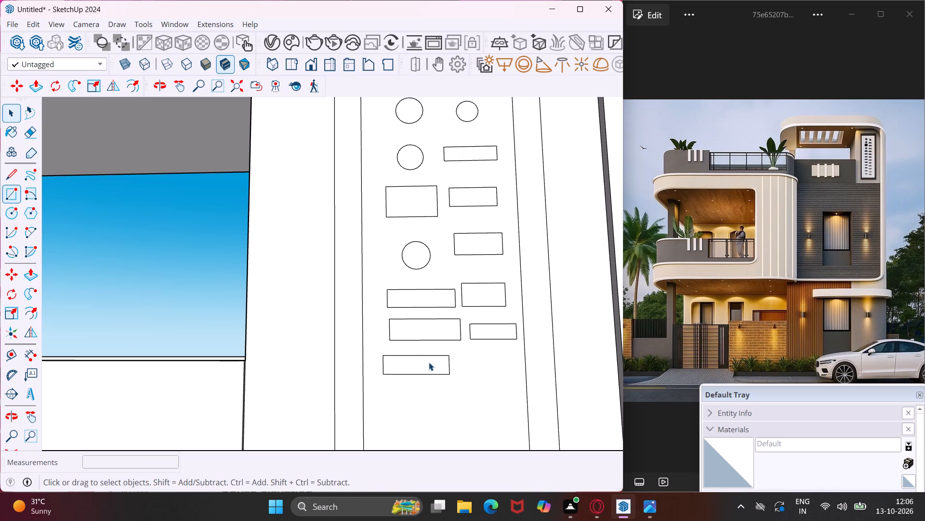
Copy the lowest first-column rectangle about 3 9/16" down, copy that one across into the second column, and copy it about 4" down.
left_click(428, 362)
key("m")
left_click(428, 362)
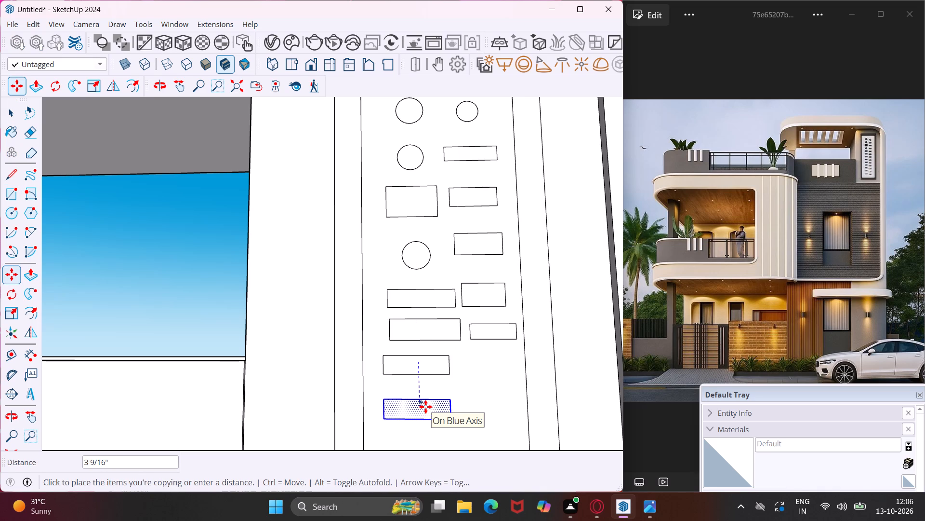
left_click(425, 407)
left_click(427, 408)
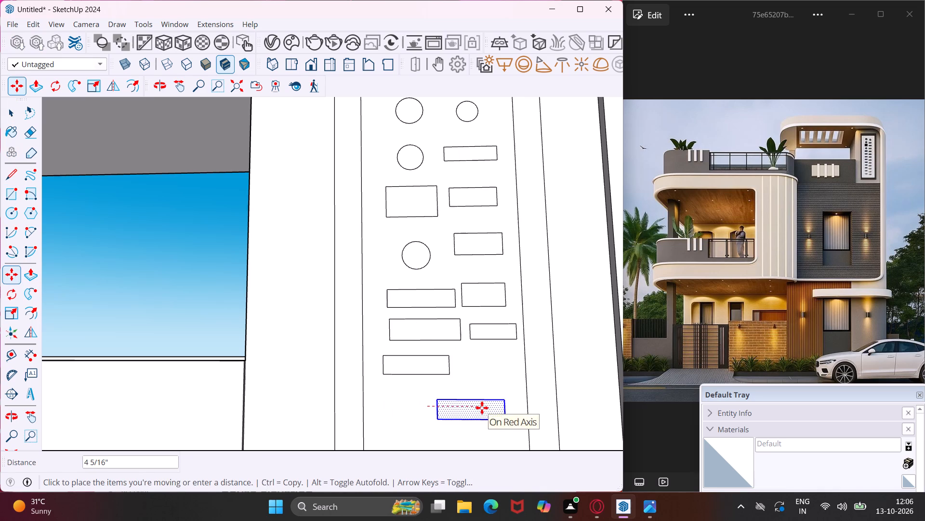
left_click(507, 407)
left_click(505, 409)
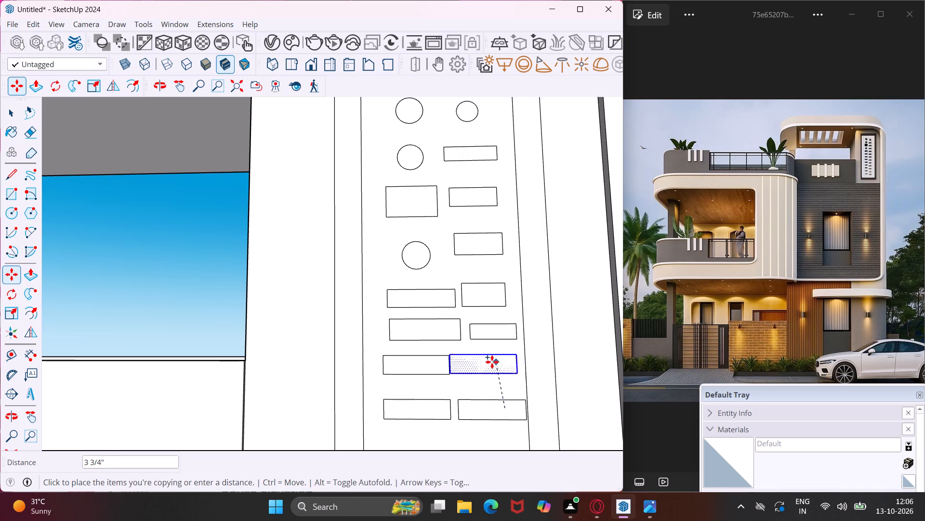
scroll(488, 361, "down", 6)
scroll(489, 405, "down", 4)
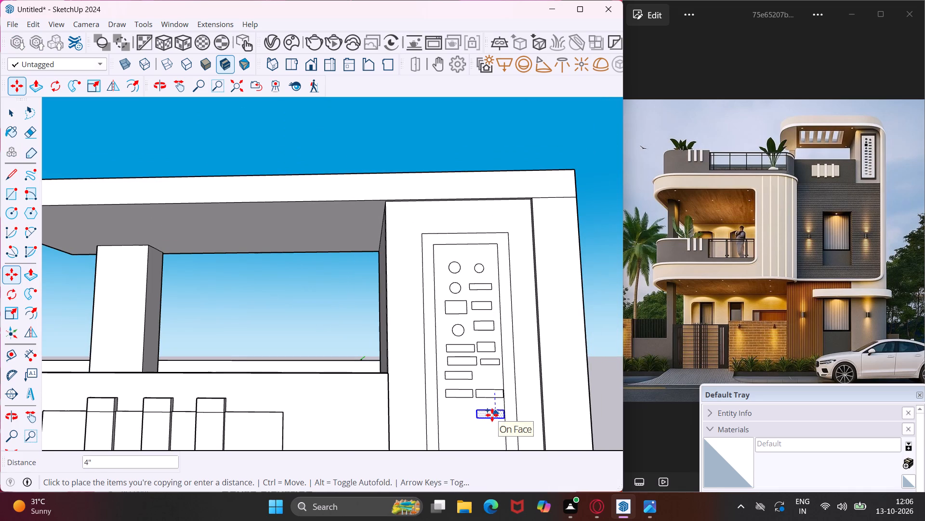
left_click(492, 415)
middle_click_drag(487, 416, 488, 395)
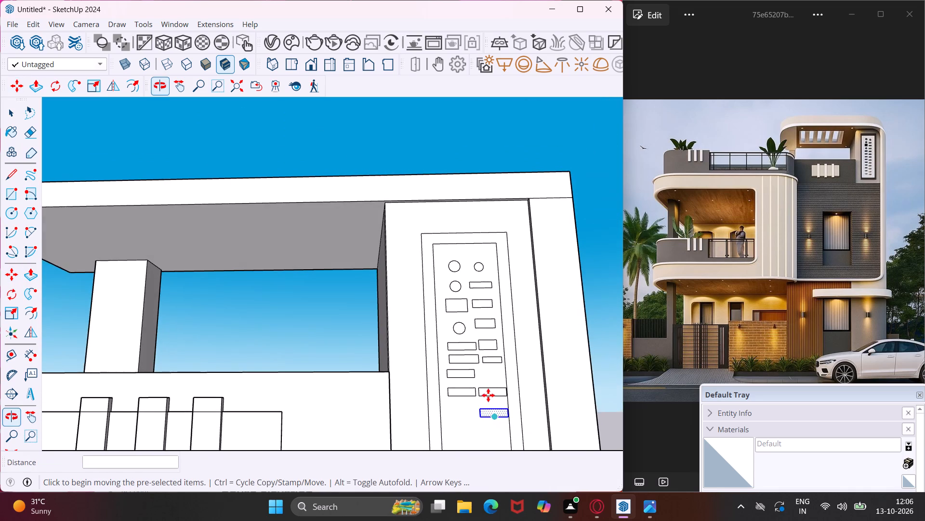
scroll(488, 395, "down", 4)
key("Escape")
key("space")
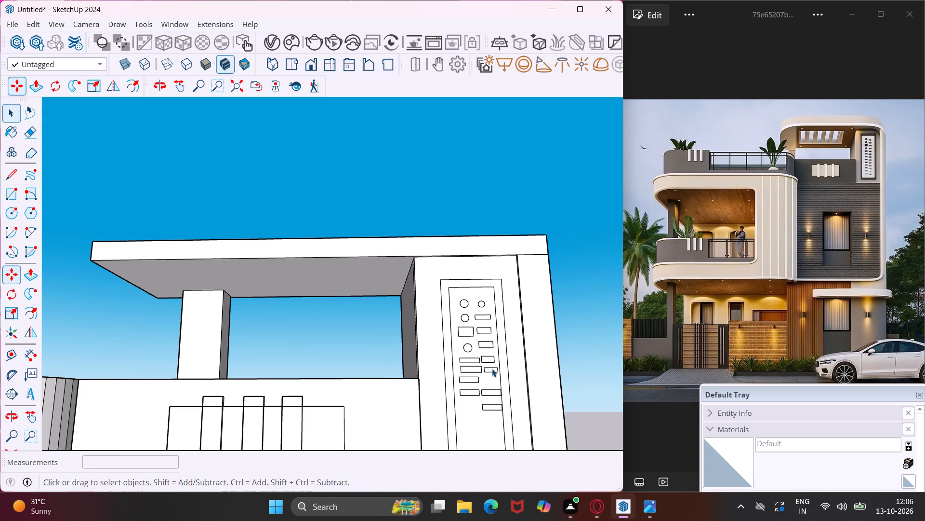
Copy the 3 3/4" by 1 1/4" rectangle about 2 15/16" straight down in the second column.
scroll(492, 369, "up", 7)
left_click(491, 372)
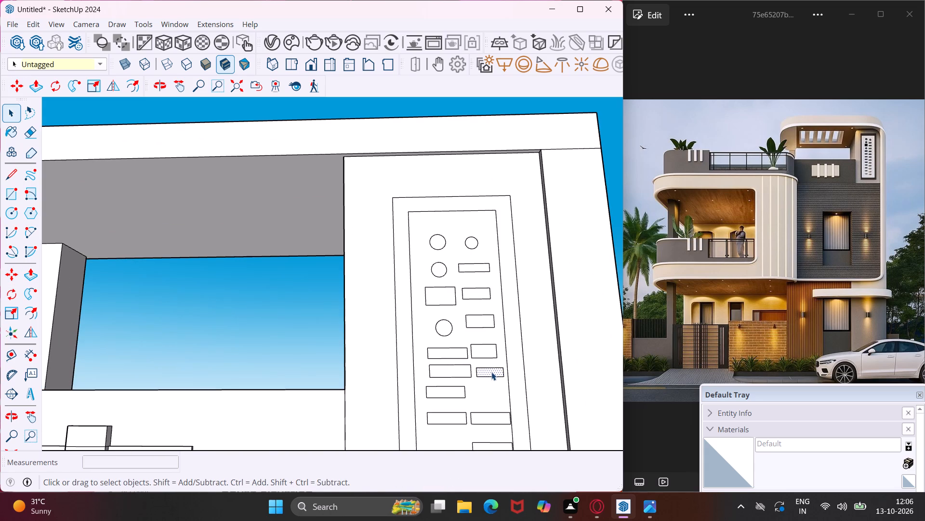
key("m")
left_click(490, 371)
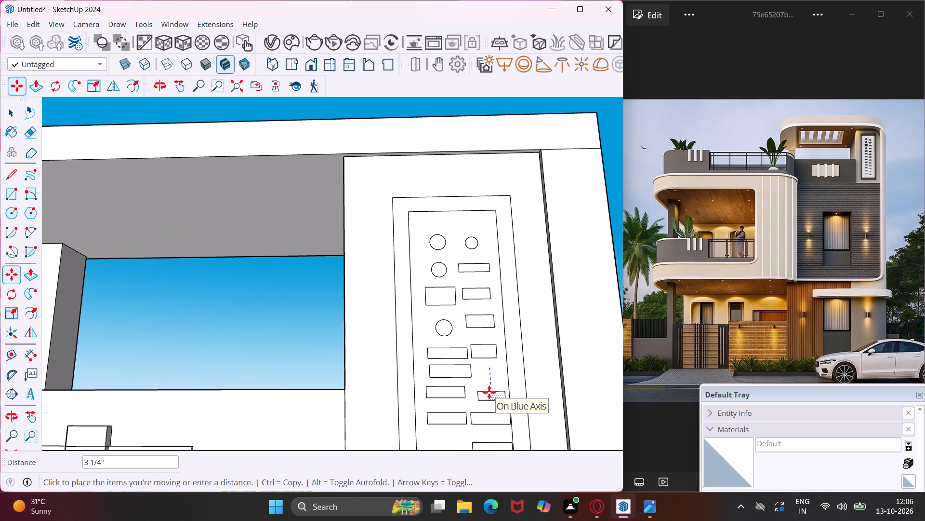
left_click(489, 390)
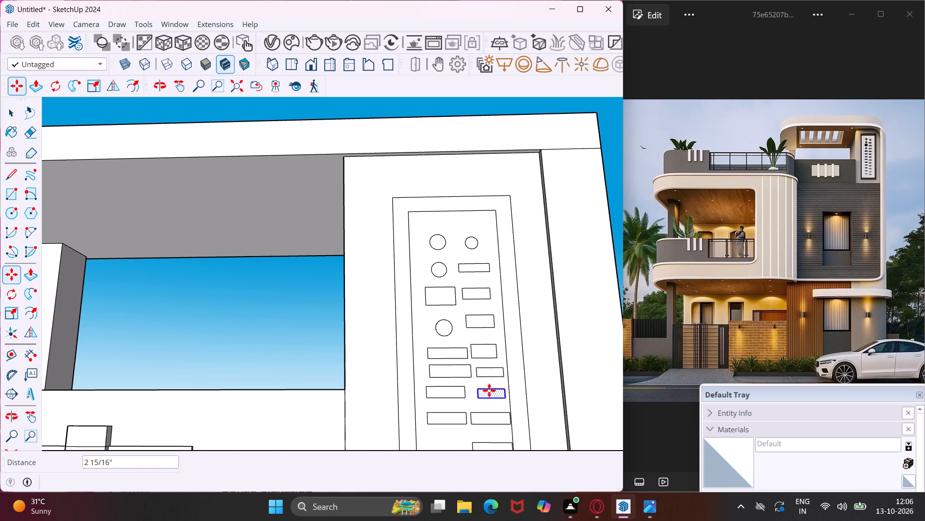
Copy that small rectangle about 10 7/16" diagonally into the bottom of the first column, level with the lowest second-column rectangle.
scroll(477, 389, "down", 9)
scroll(478, 391, "up", 5)
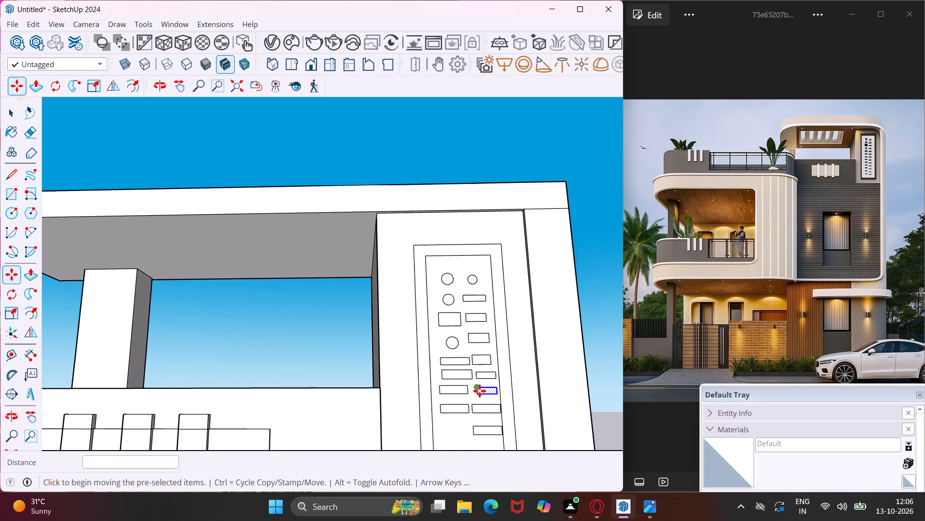
scroll(479, 391, "up", 4)
left_click(482, 391)
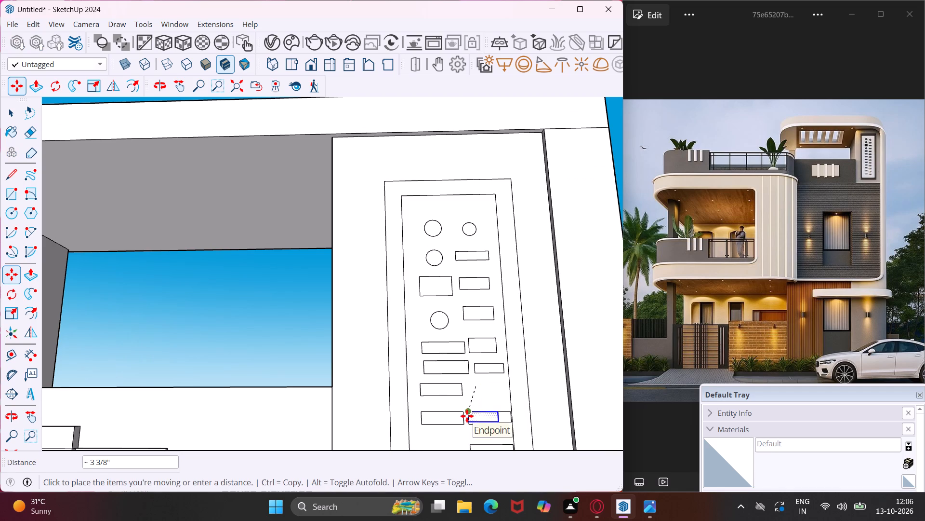
scroll(463, 416, "down", 6)
scroll(463, 416, "up", 1)
scroll(462, 416, "down", 8)
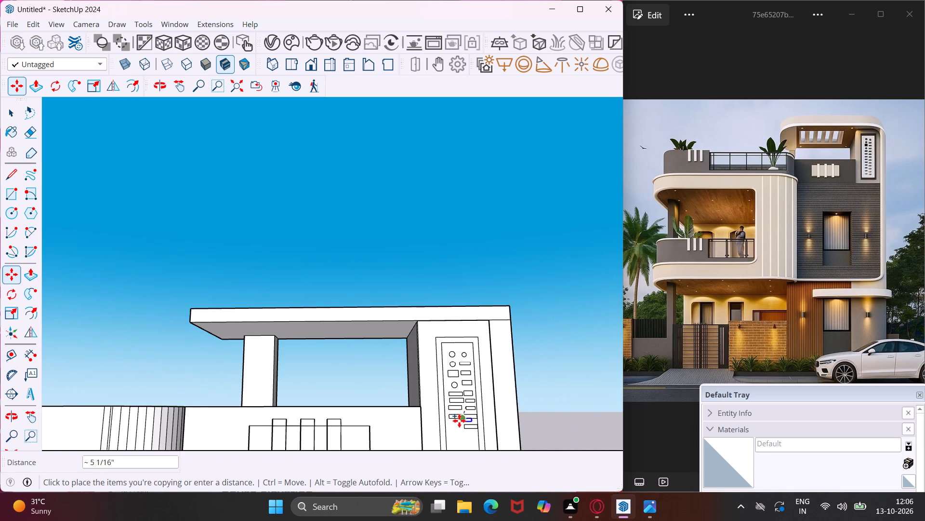
scroll(454, 427, "up", 8)
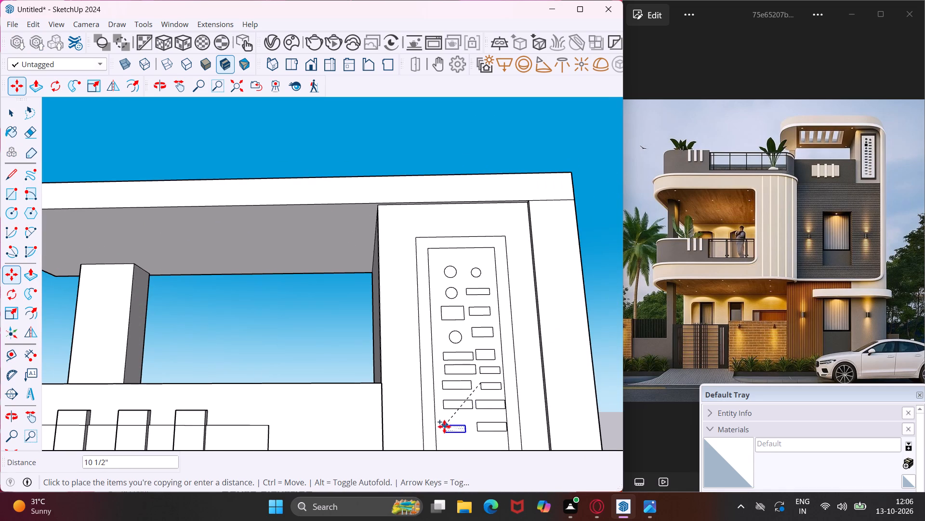
left_click(445, 426)
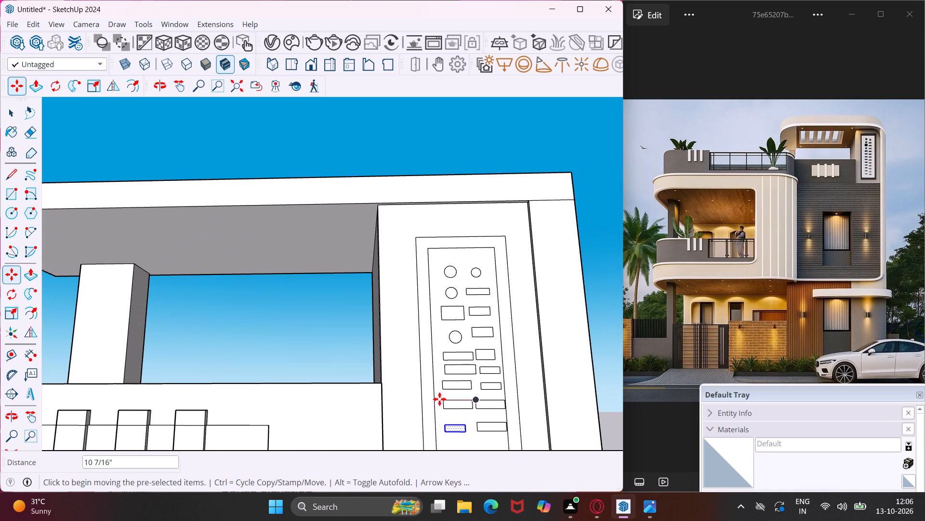
scroll(439, 399, "down", 16)
scroll(445, 421, "up", 10)
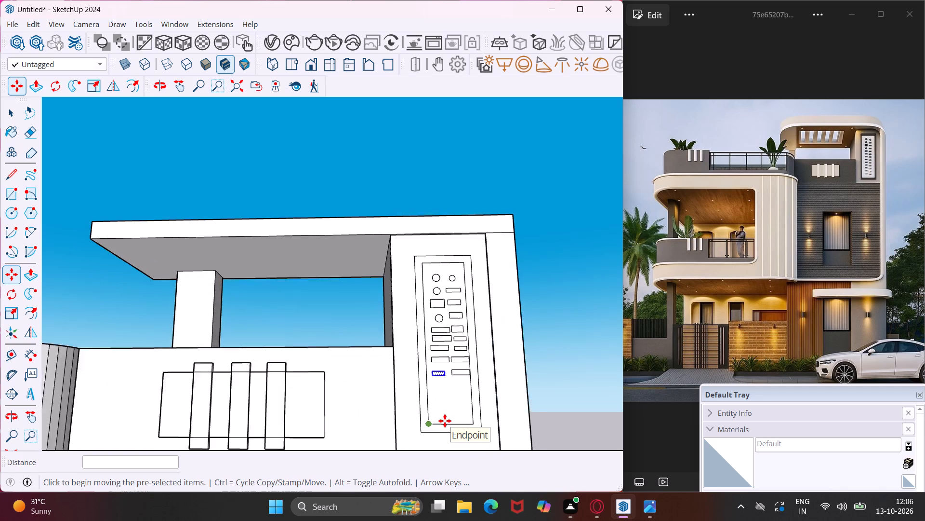
scroll(445, 421, "up", 4)
key("Escape")
key("space")
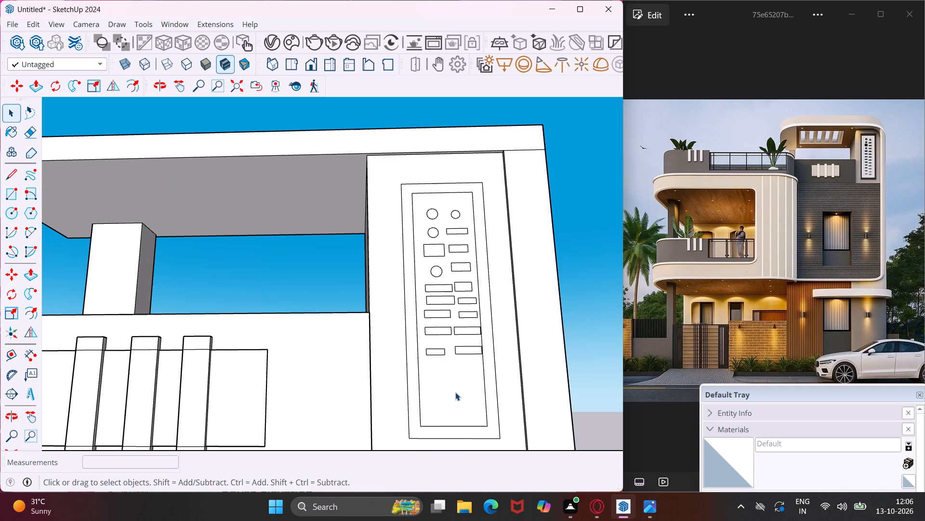
Copy the wide rectangle under the lowest circle about 1' 6" down, copy that about 6" diagonally into the second column, and again back into the first.
left_click(443, 286)
left_click(443, 288)
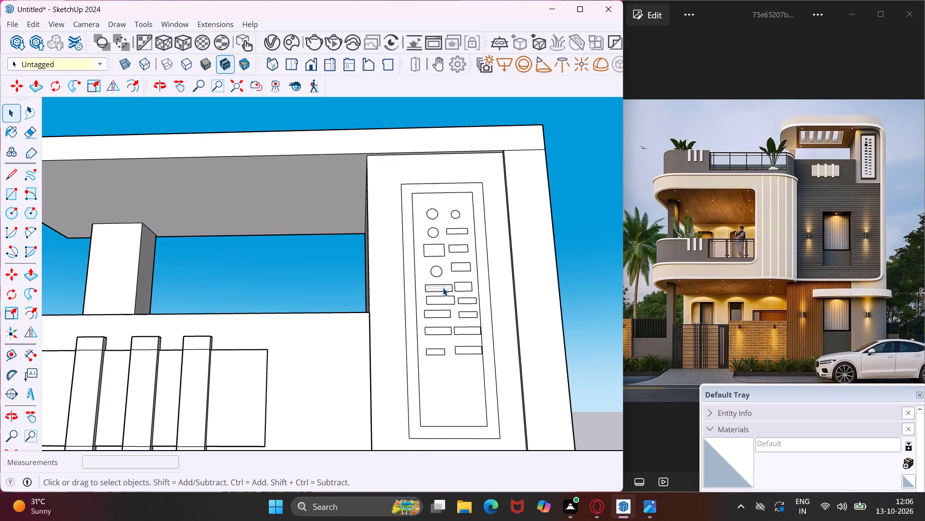
key("m")
left_click(442, 288)
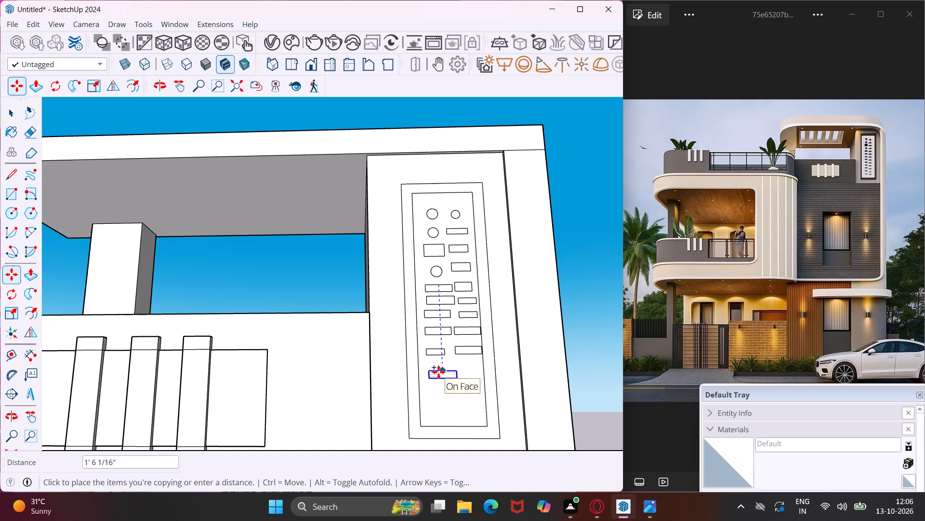
left_click(437, 371)
left_click(443, 372)
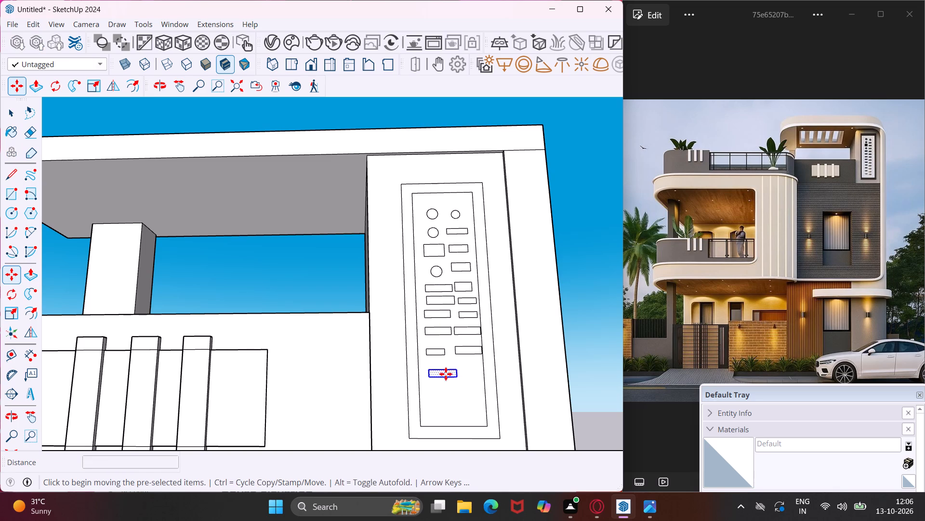
left_click(469, 387)
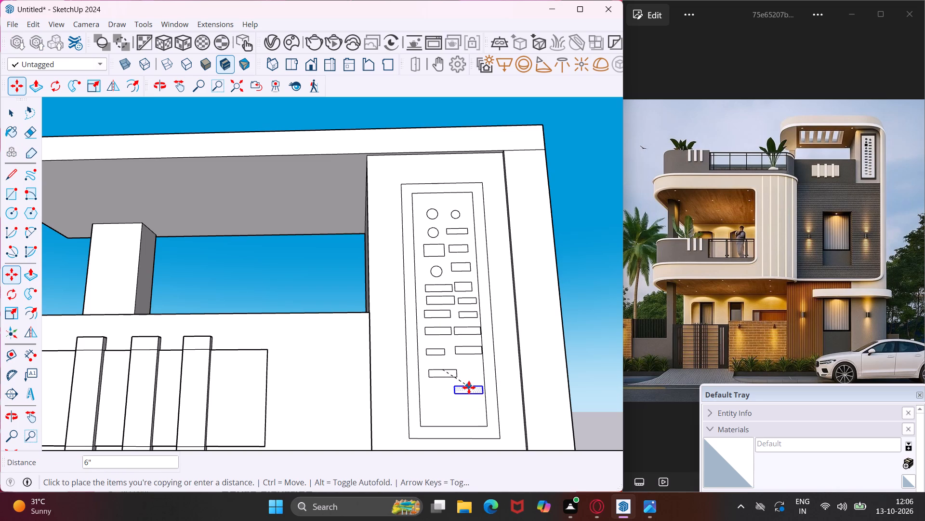
left_click(467, 394)
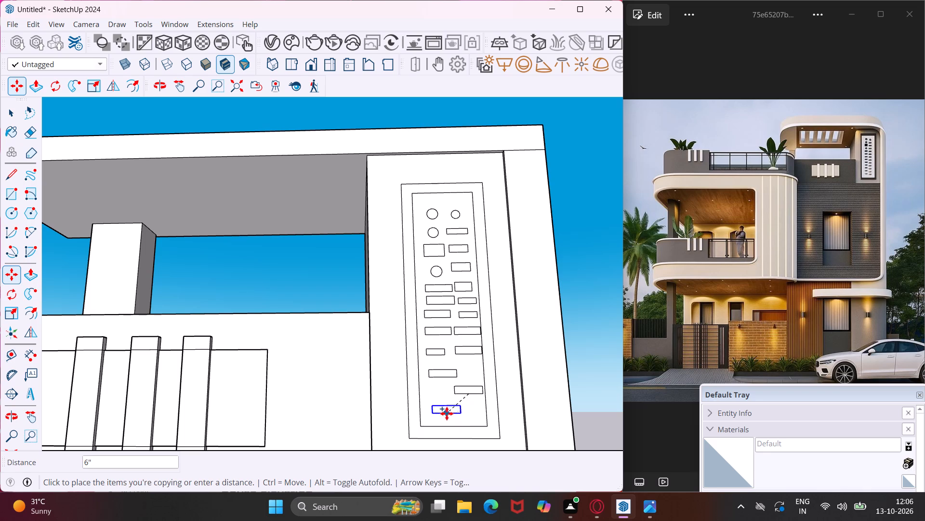
left_click(441, 412)
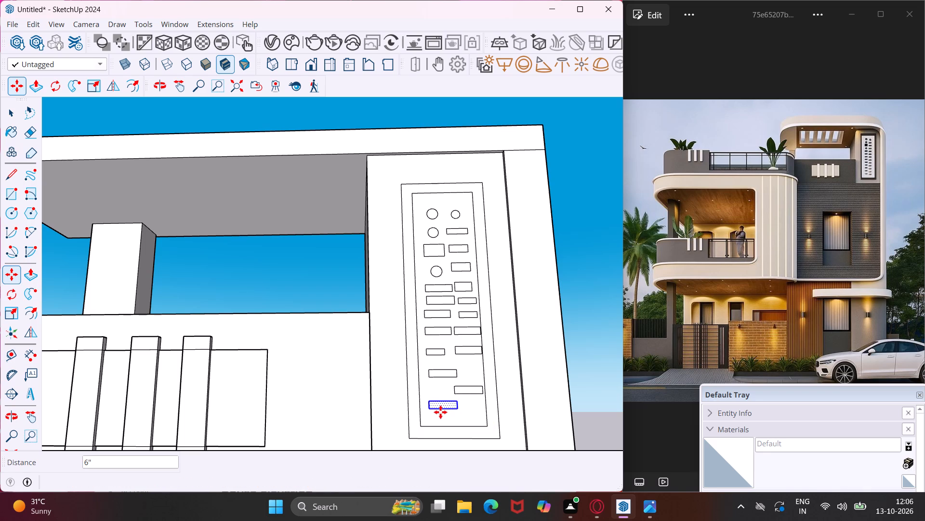
key("Escape")
key("grave")
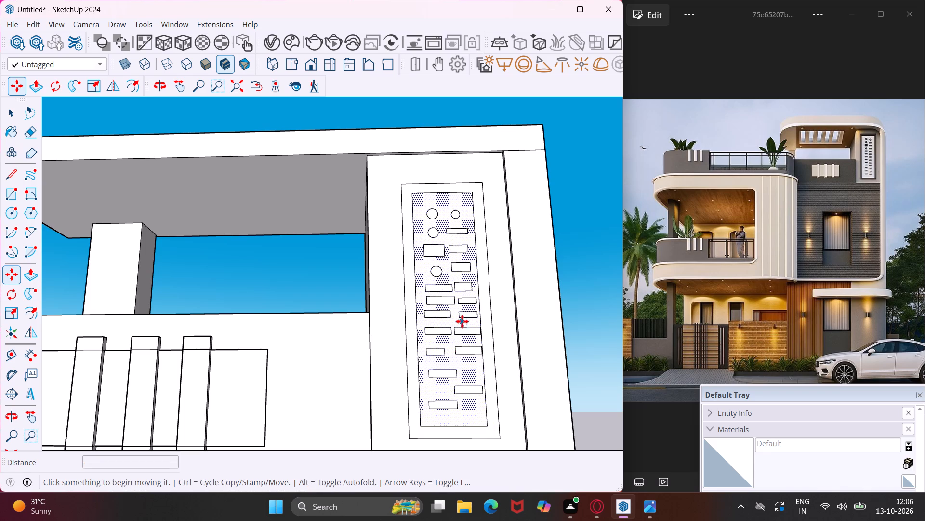
key("Escape")
key("Escape")
Copy the fourth second-column rectangle about 1' 6" down that column, and copy the result about 6" further down to the bottom row.
key("space")
left_click(464, 286)
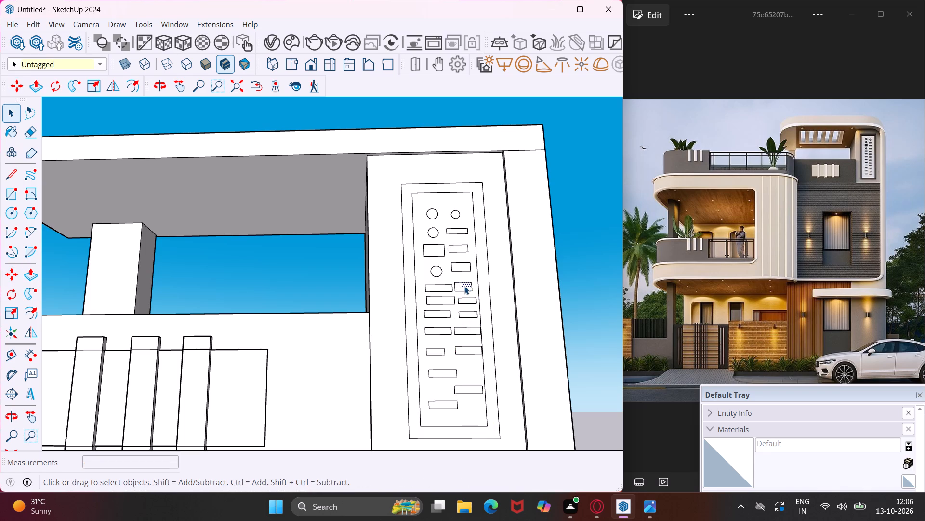
key("m")
left_click(464, 286)
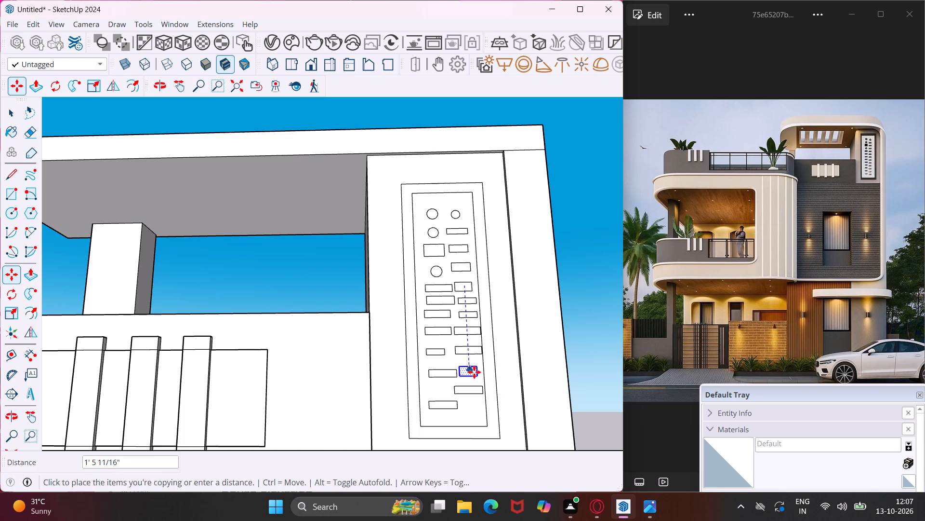
scroll(476, 374, "up", 7)
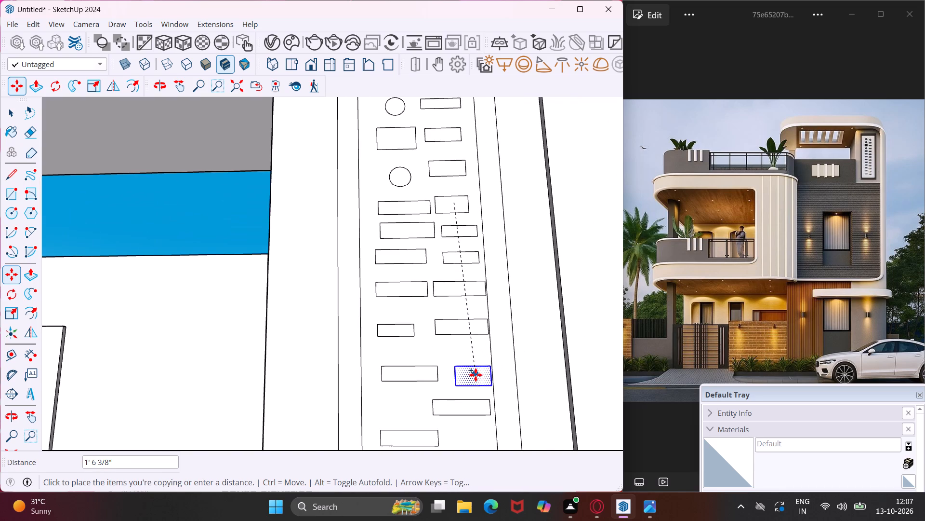
scroll(468, 372, "up", 3)
left_click(469, 371)
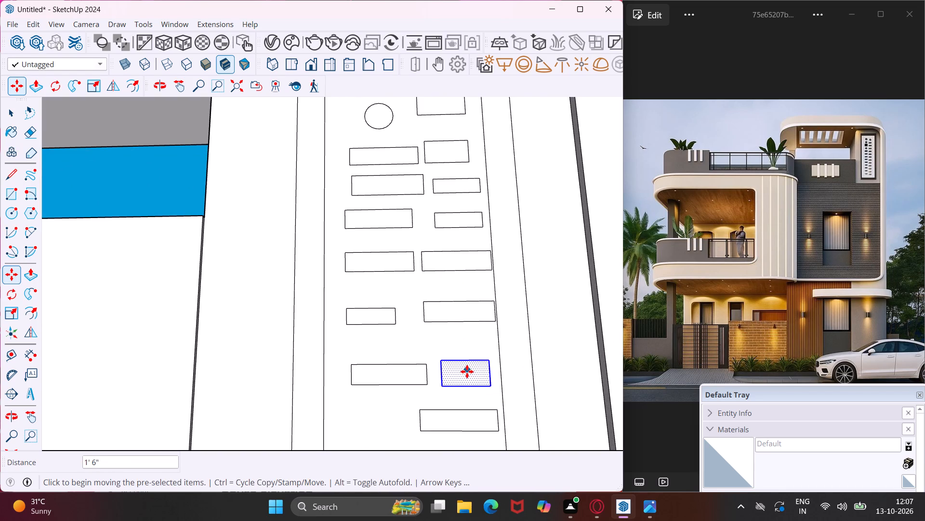
left_click(467, 371)
scroll(370, 401, "down", 5)
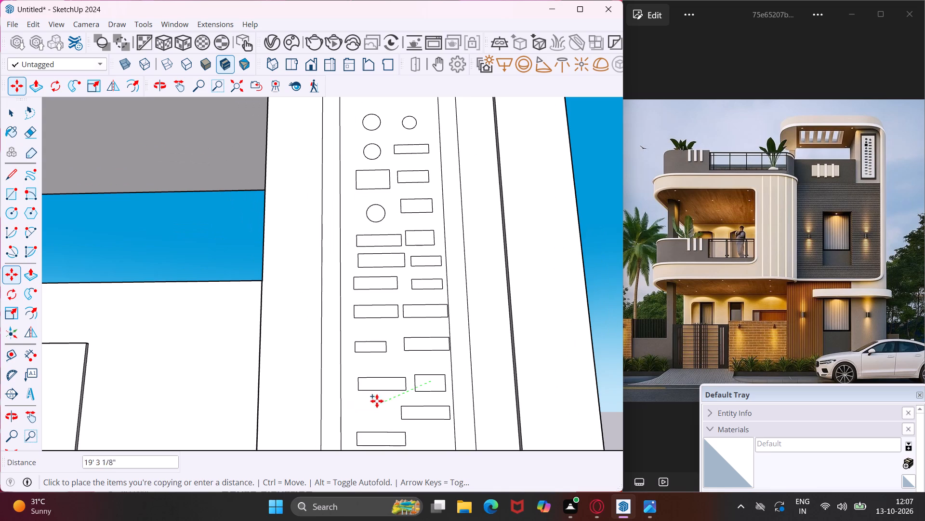
left_click(430, 439)
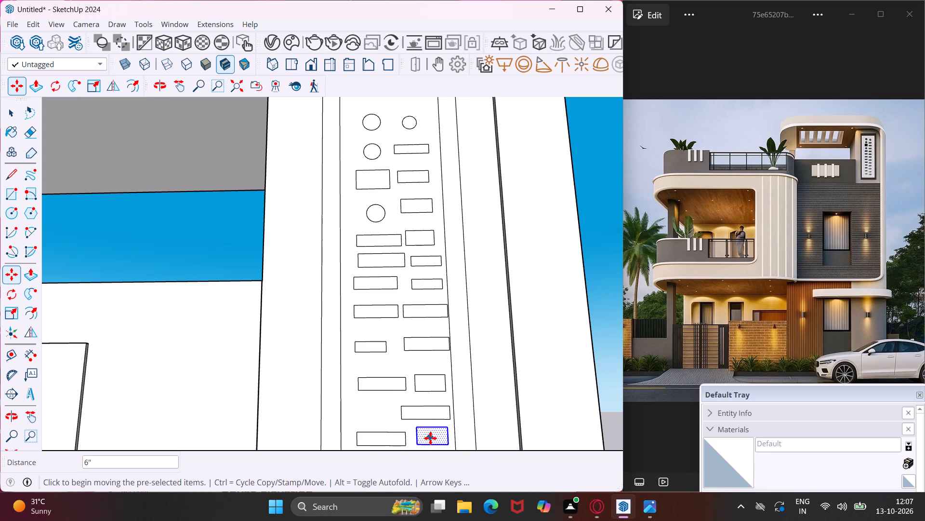
key("Escape")
key("Escape")
Copy the small sixth second-column rectangle about 1' 4 1/2" diagonally into the first column, between its two lowest wide rectangles.
key("space")
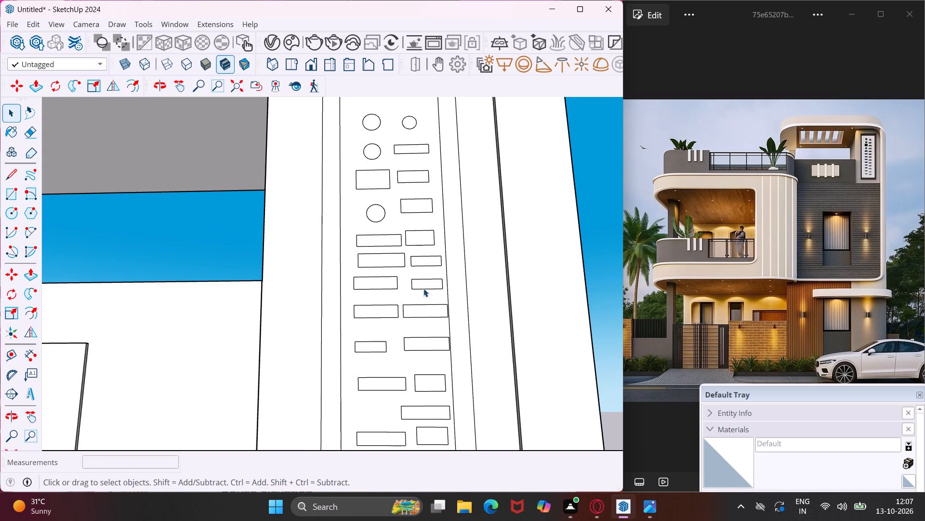
left_click(424, 285)
key("m")
left_click(424, 285)
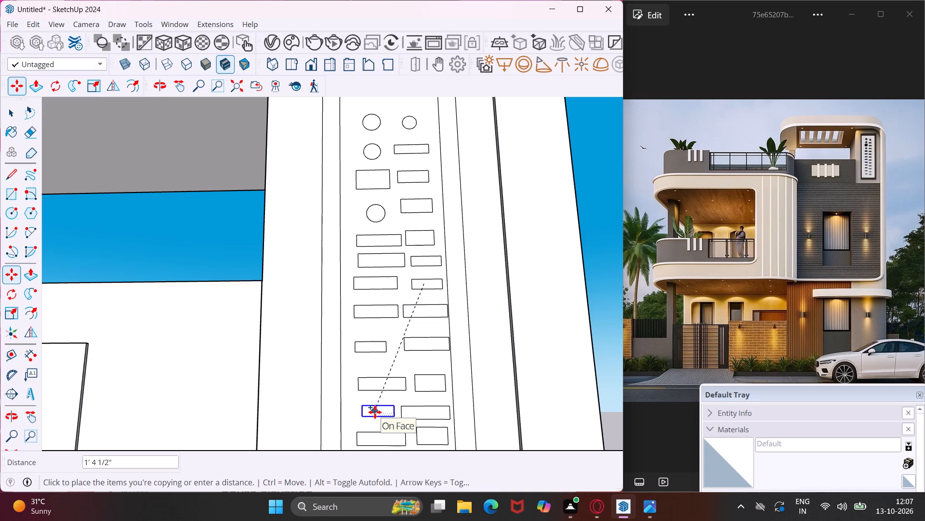
left_click(375, 412)
key("Escape")
key("space")
Extrude the border frame around the tower's decorative panel outward by 0.4".
scroll(372, 343, "down", 2)
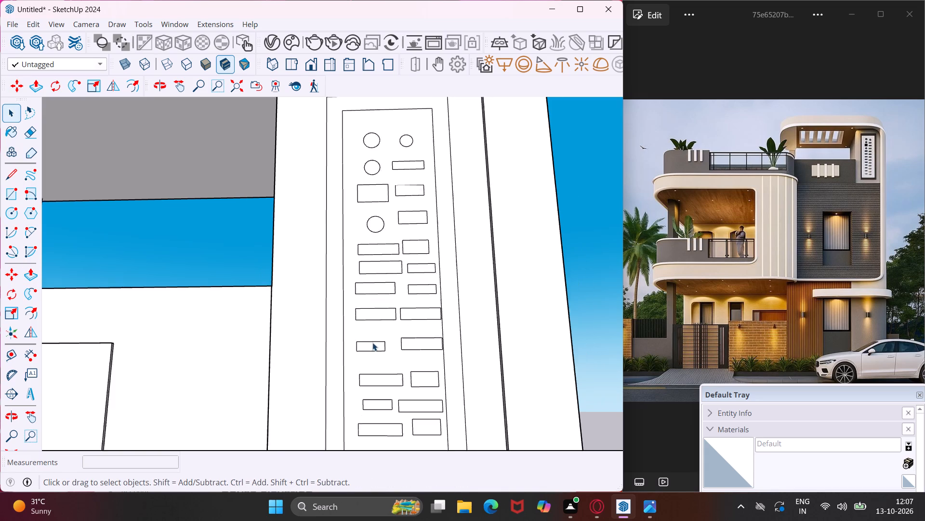
scroll(372, 343, "down", 8)
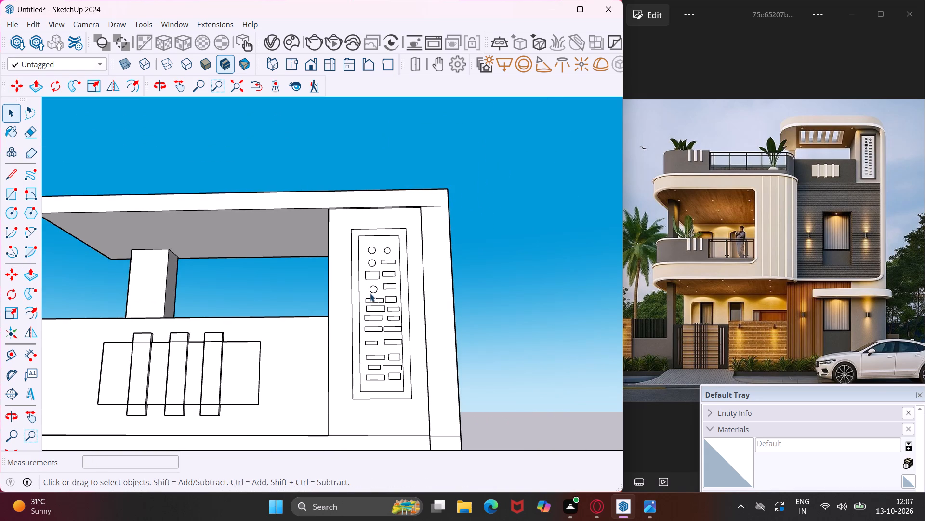
scroll(360, 242, "up", 10)
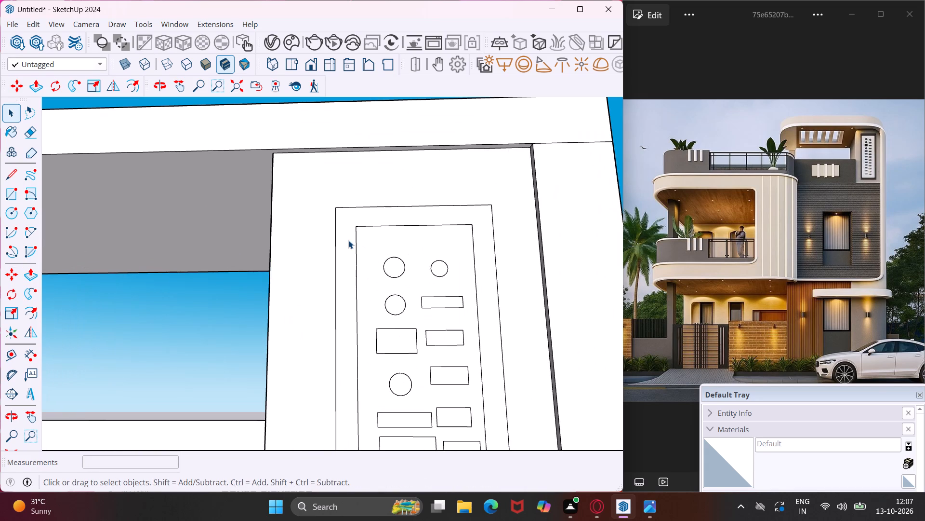
left_click(348, 240)
key("p")
left_click(348, 240)
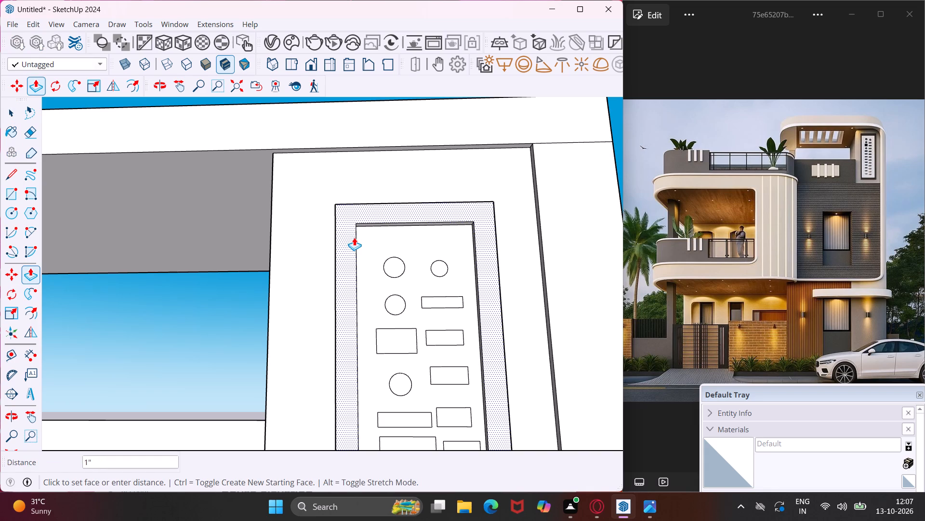
type(".4\"")
key("Return")
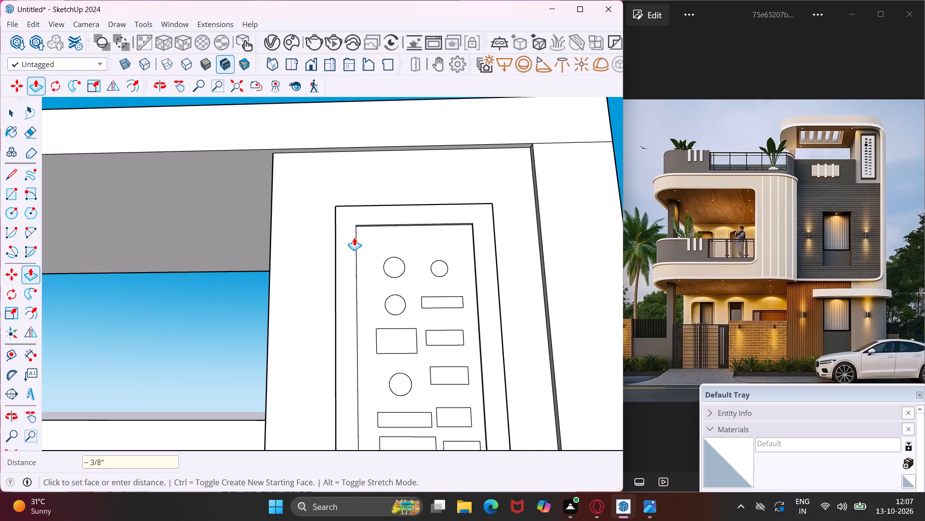
Extrude the first column's top two circles and the large rectangle below them about 3/8", flush with the panel's frame.
scroll(354, 237, "down", 7)
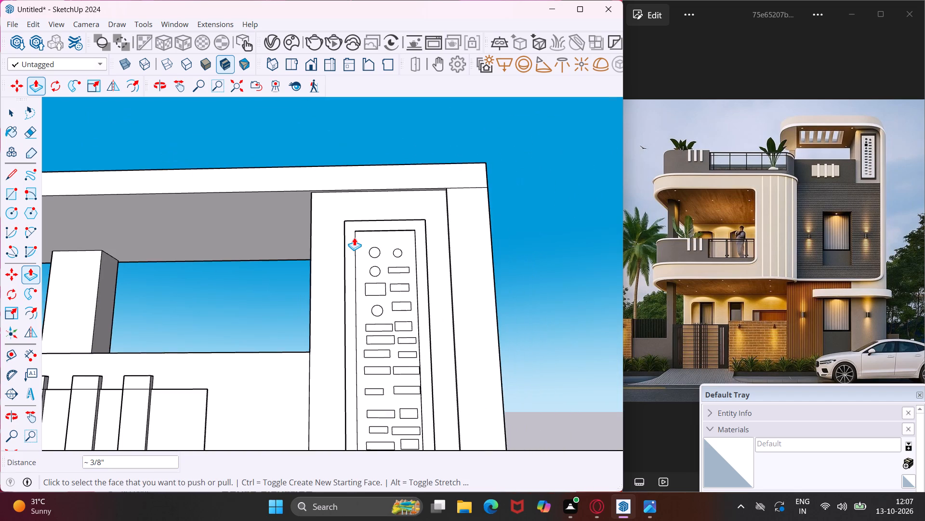
scroll(354, 237, "down", 4)
scroll(369, 243, "up", 9)
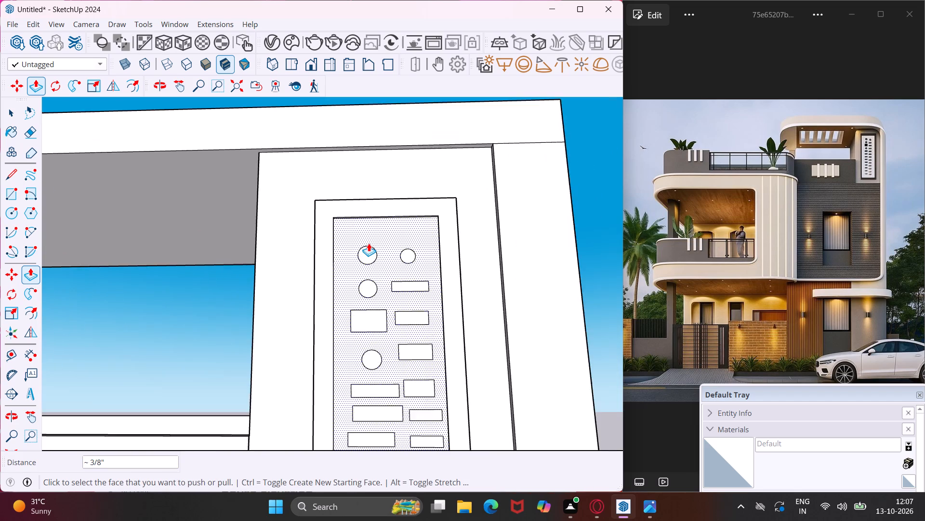
scroll(369, 243, "up", 5)
left_click(368, 252)
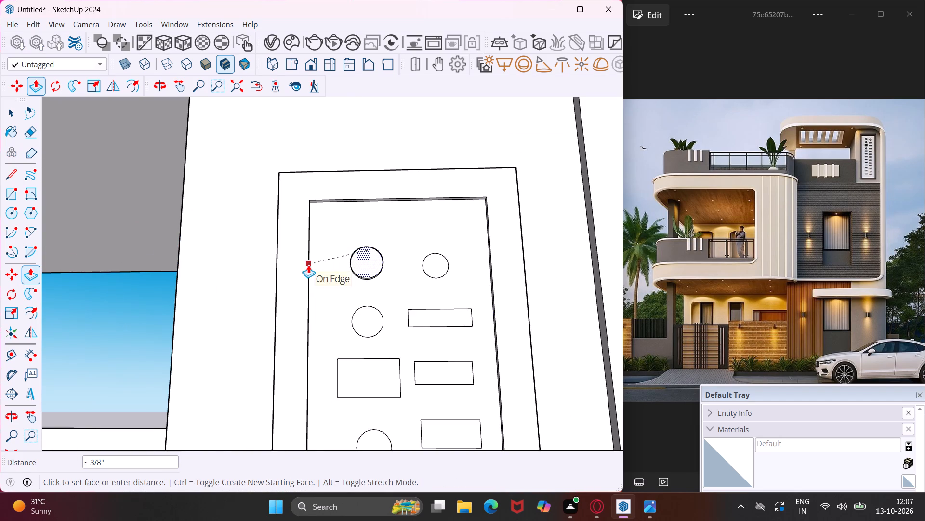
left_click(306, 265)
left_click(363, 311)
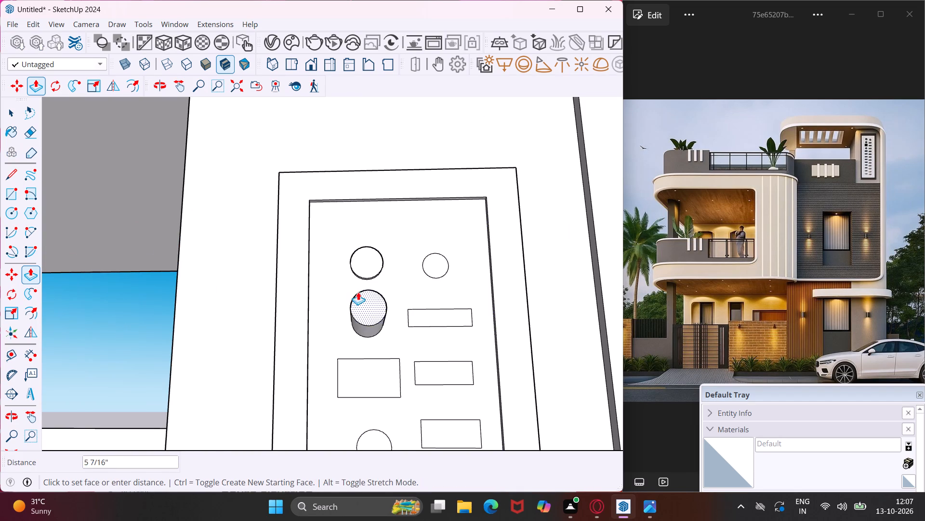
left_click(298, 309)
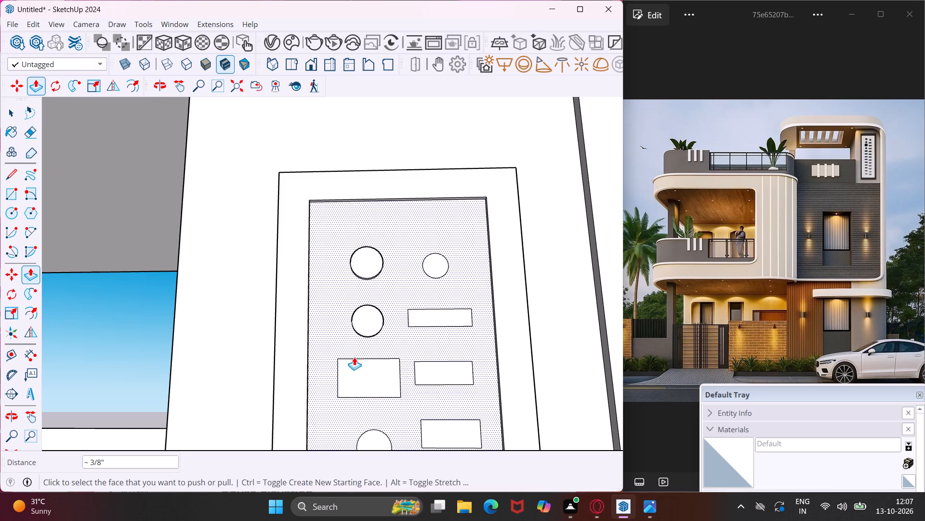
left_click(360, 366)
left_click(300, 395)
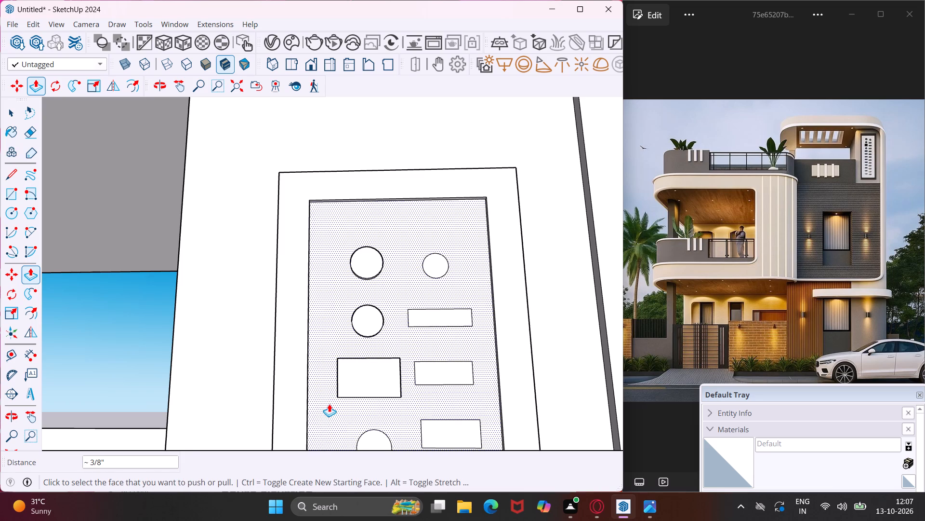
Extrude the second column's circle and the two rectangles directly below it about 3/8", flush with the frame.
scroll(329, 403, "down", 2)
left_click(418, 288)
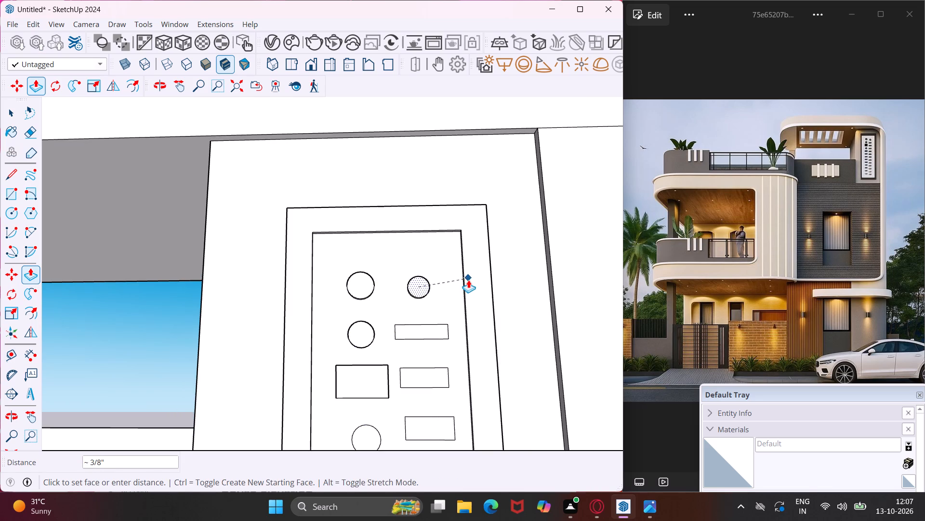
left_click(468, 280)
left_click(422, 329)
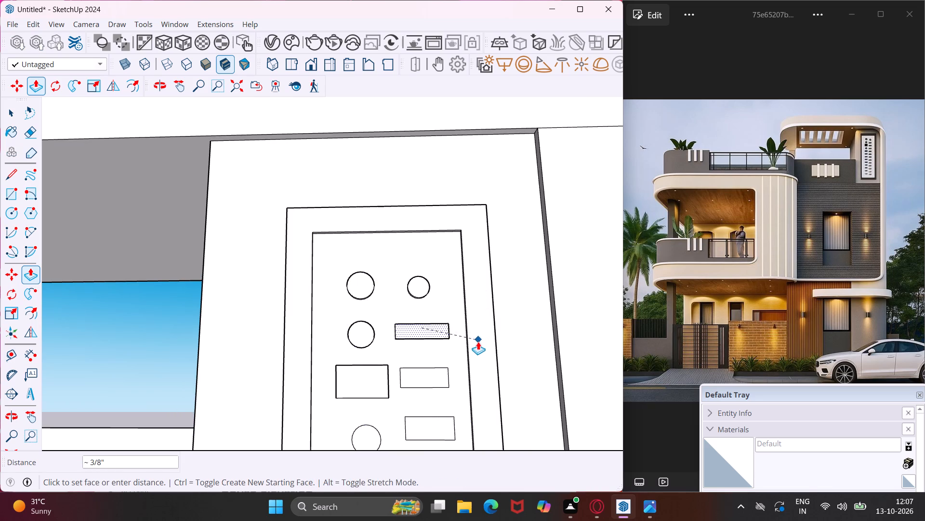
left_click(478, 342)
scroll(441, 327, "down", 9)
scroll(436, 346, "up", 5)
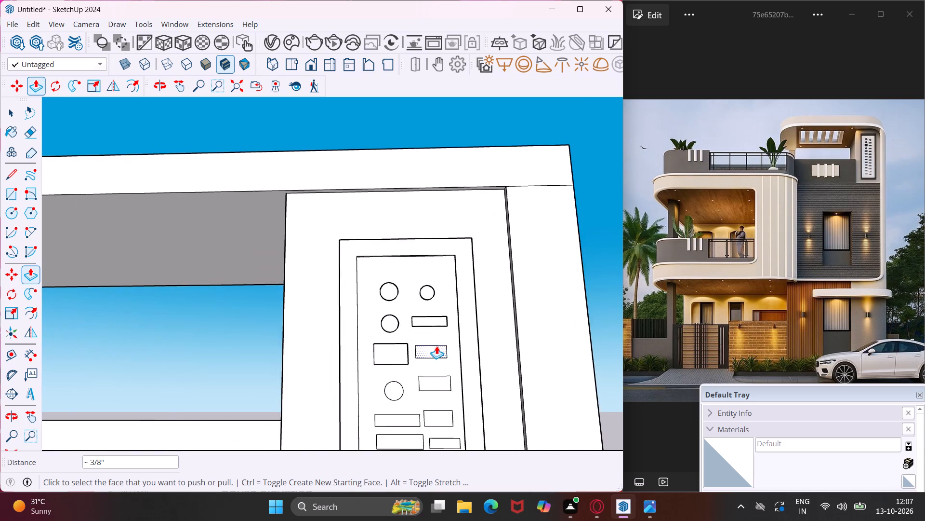
scroll(436, 346, "up", 3)
left_click(436, 346)
left_click(486, 364)
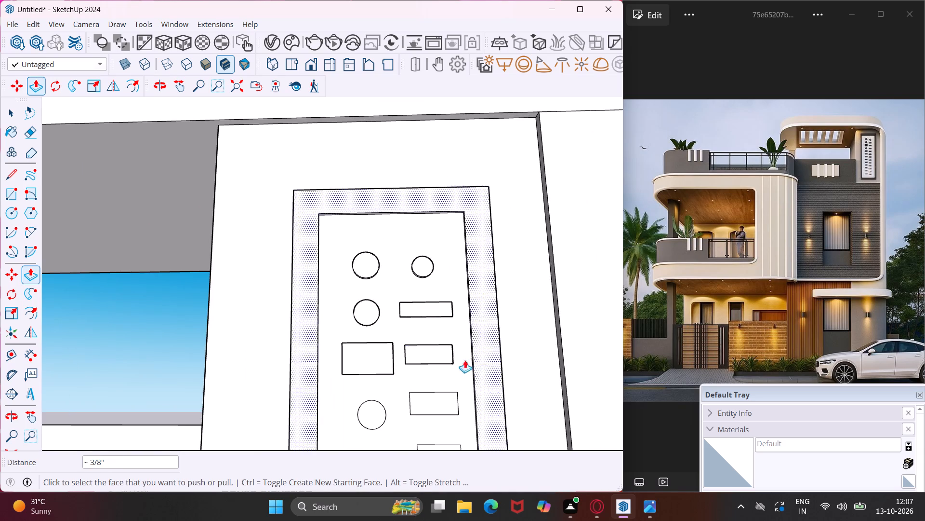
Extrude the third second-column rectangle and the first column's lowest circle about 3/8", flush with the frame.
scroll(440, 354, "down", 9)
scroll(440, 371, "up", 9)
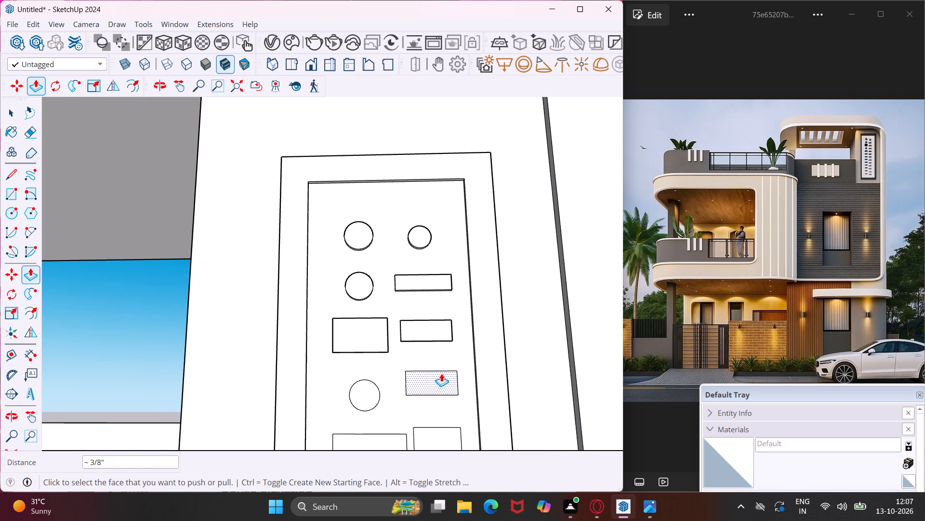
left_click(441, 373)
left_click(497, 413)
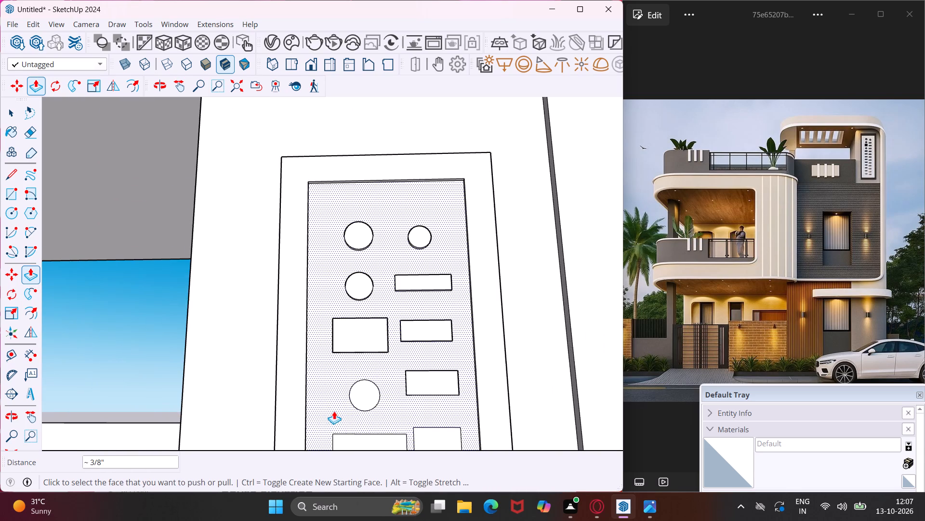
left_click(363, 387)
left_click(297, 403)
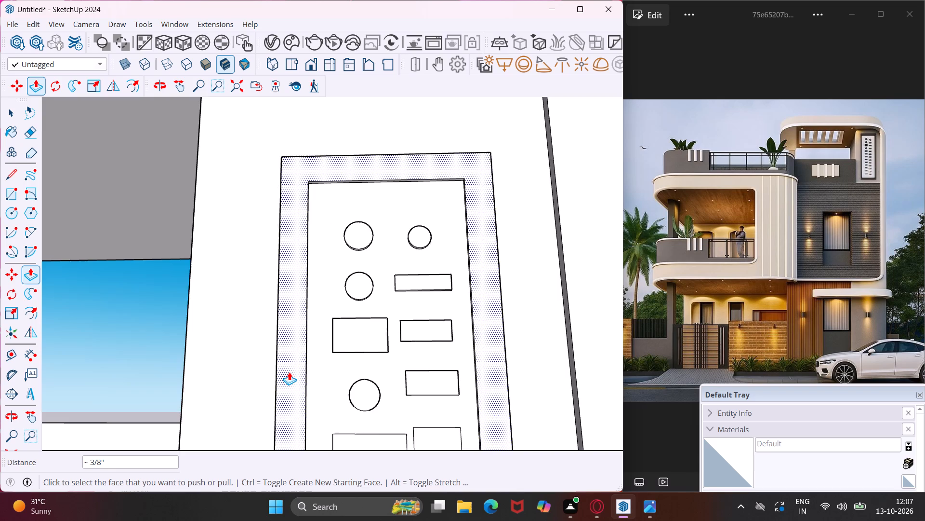
Extrude the three first-column rectangles directly below the lowest circle about 3/8", flush with the panel's frame.
scroll(289, 372, "down", 15)
scroll(308, 397, "up", 6)
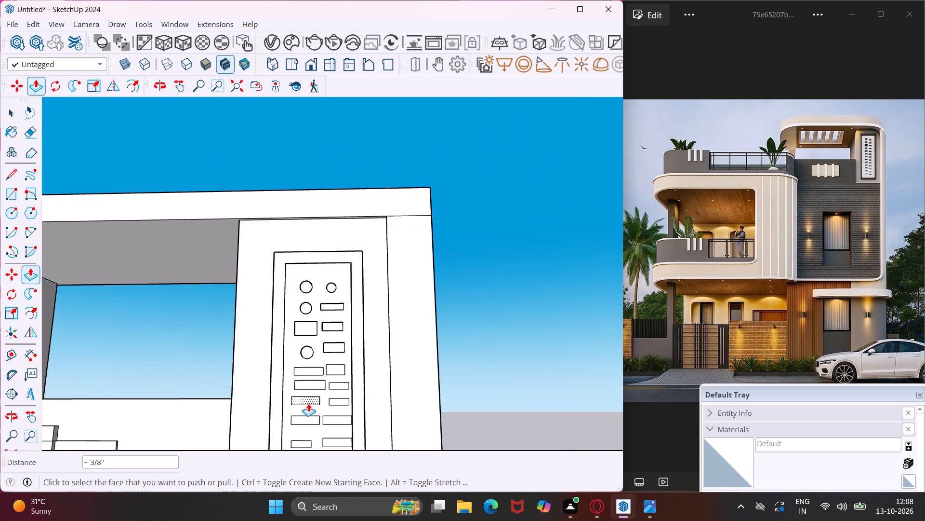
scroll(308, 403, "up", 9)
left_click(299, 400)
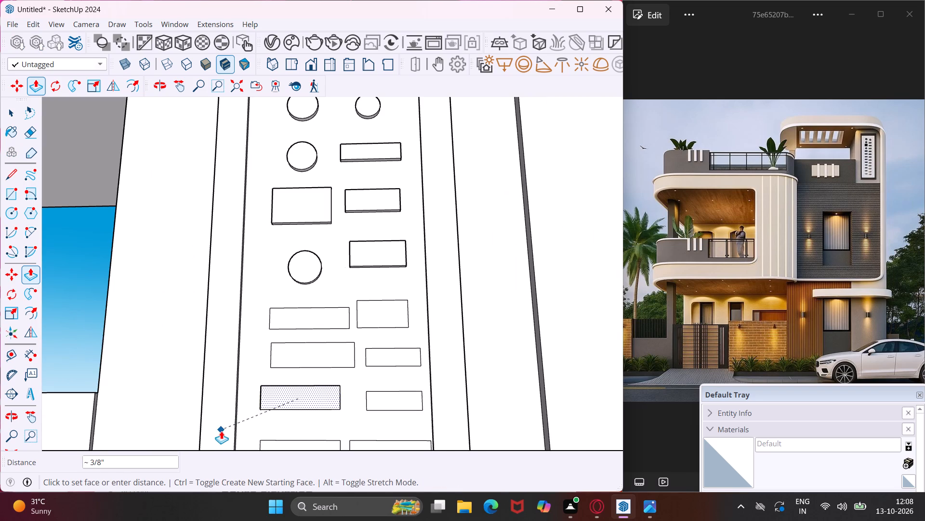
left_click(221, 431)
left_click(284, 356)
left_click(231, 372)
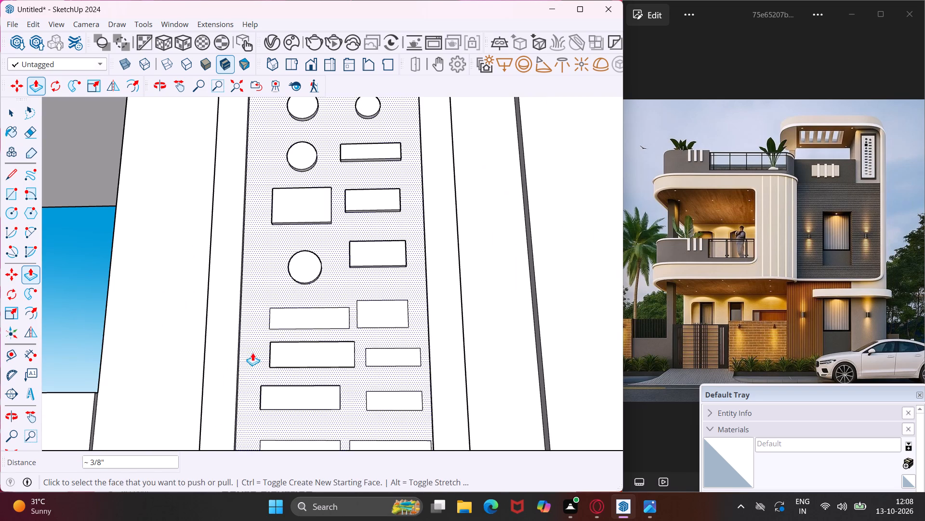
left_click(293, 315)
left_click(234, 345)
Extrude the second column's fourth and fifth rectangles outward to match the neighbouring raised shapes.
left_click(372, 307)
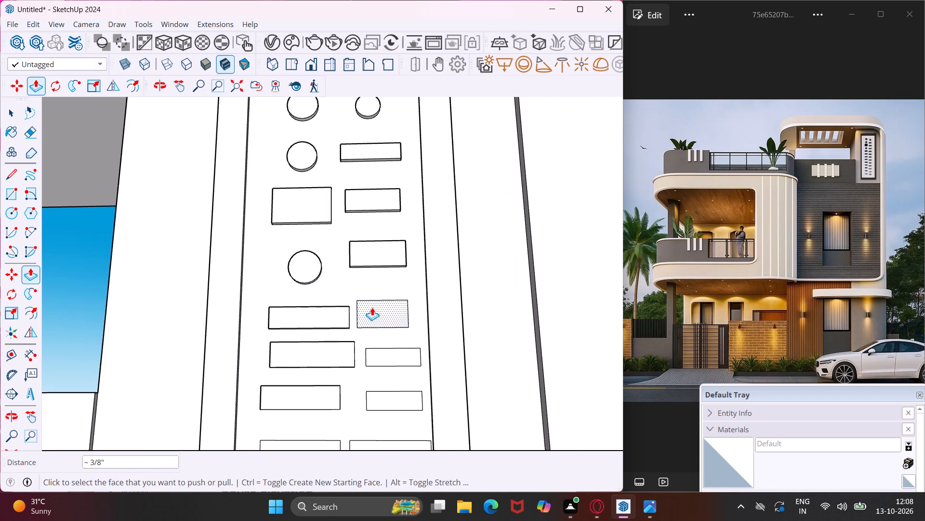
left_click(443, 310)
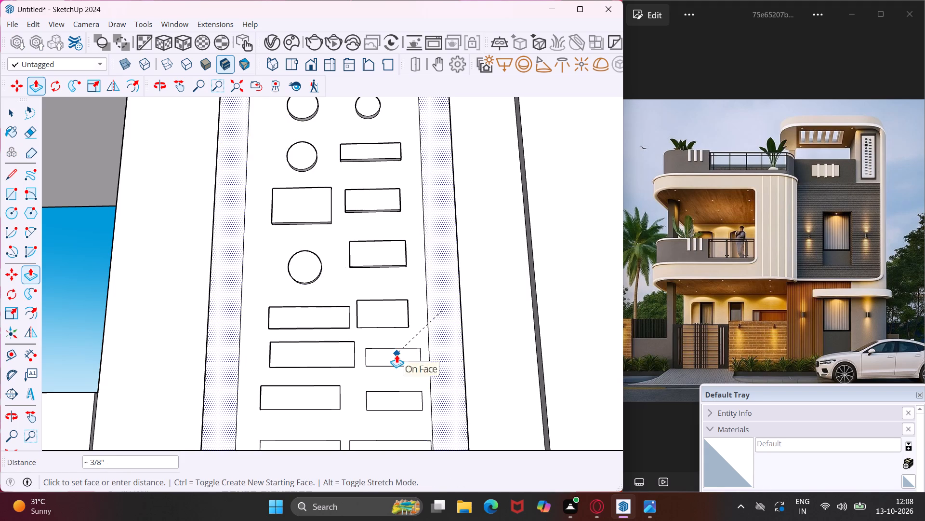
key("Escape")
left_click(396, 353)
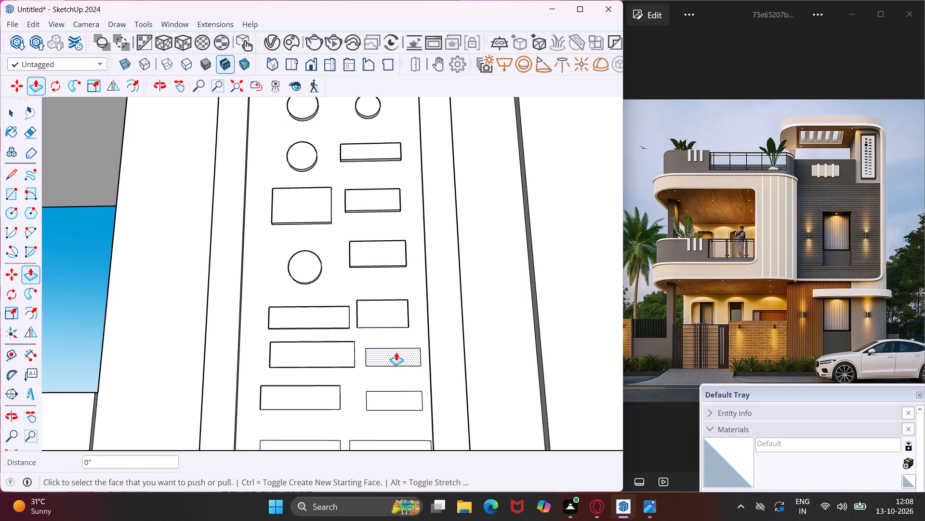
left_click(394, 314)
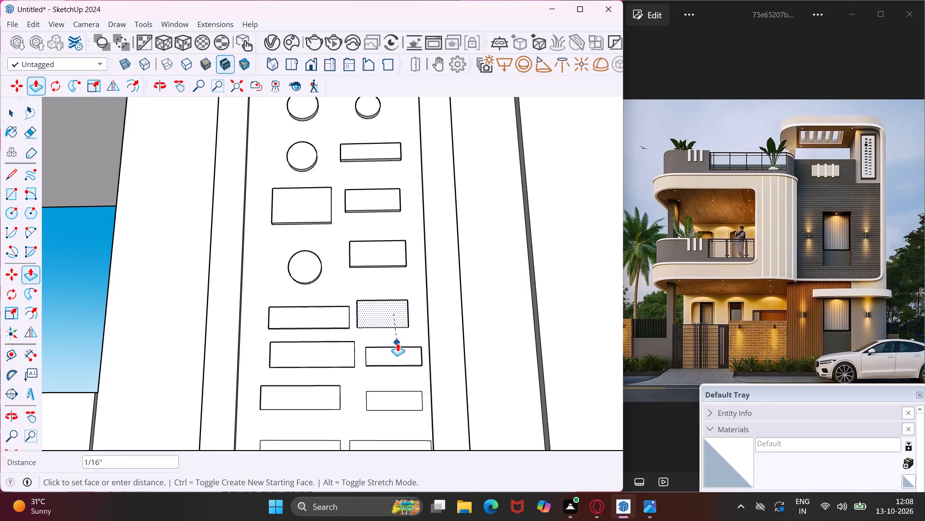
left_click(442, 316)
left_click(398, 355)
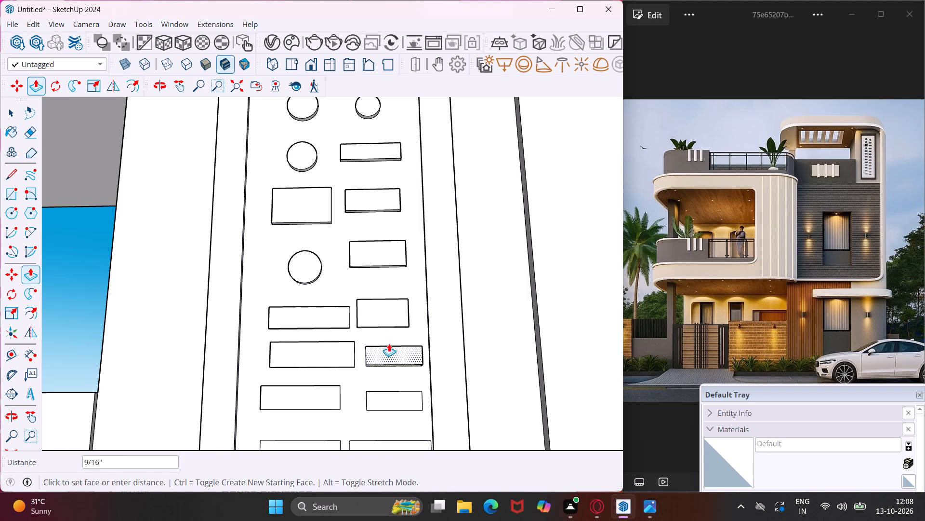
left_click(360, 318)
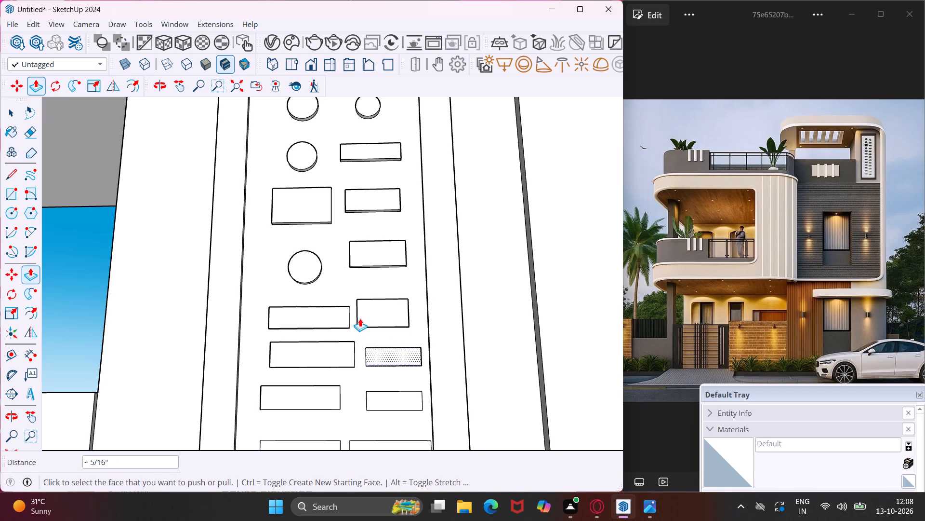
Extrude the second column's sixth rectangle about 3/8", flush with the panel's frame.
scroll(362, 322, "down", 10)
scroll(375, 350, "up", 4)
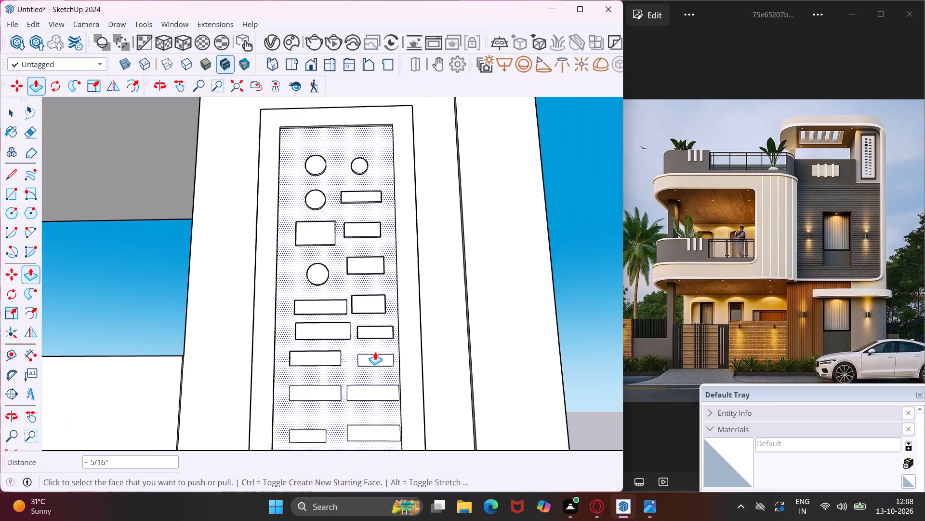
scroll(375, 352, "up", 10)
left_click(373, 364)
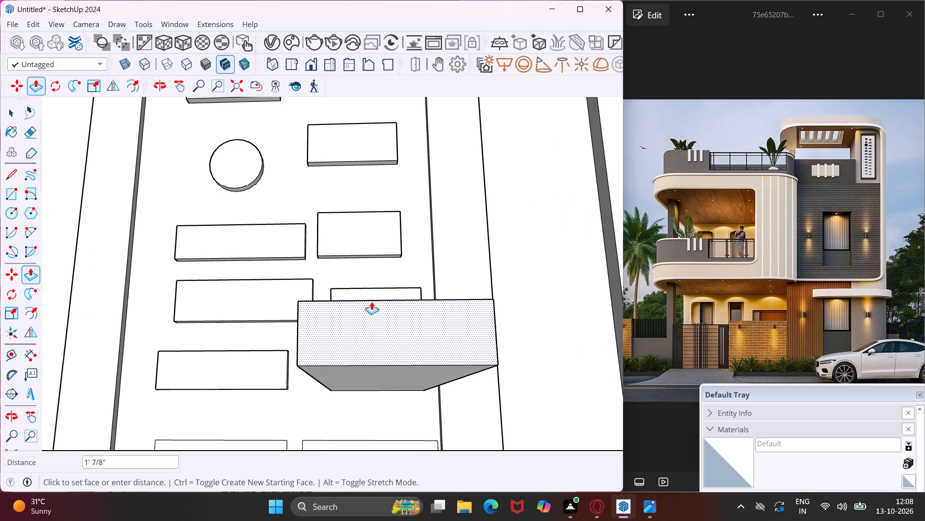
left_click(461, 404)
Extrude both rectangles in the next row down about 3/8", flush with the panel's frame.
middle_click_drag(440, 386, 452, 305)
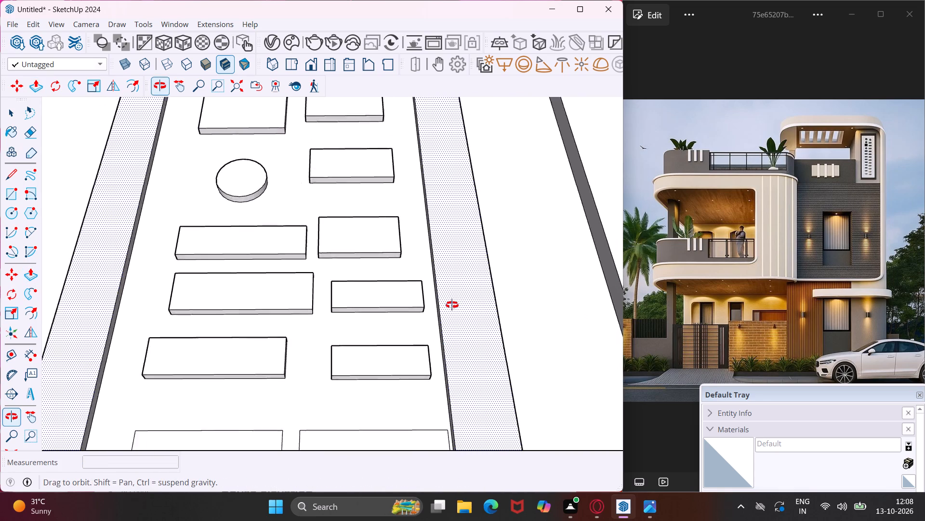
middle_click_drag(452, 305, 454, 298)
scroll(454, 296, "up", 1)
scroll(455, 295, "down", 10)
scroll(345, 362, "up", 6)
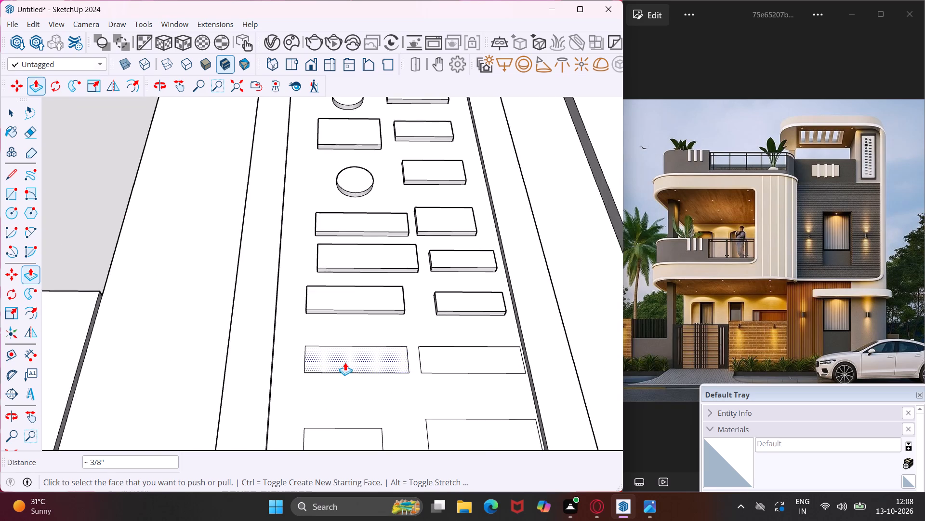
scroll(345, 362, "up", 2)
left_click(345, 361)
left_click(213, 381)
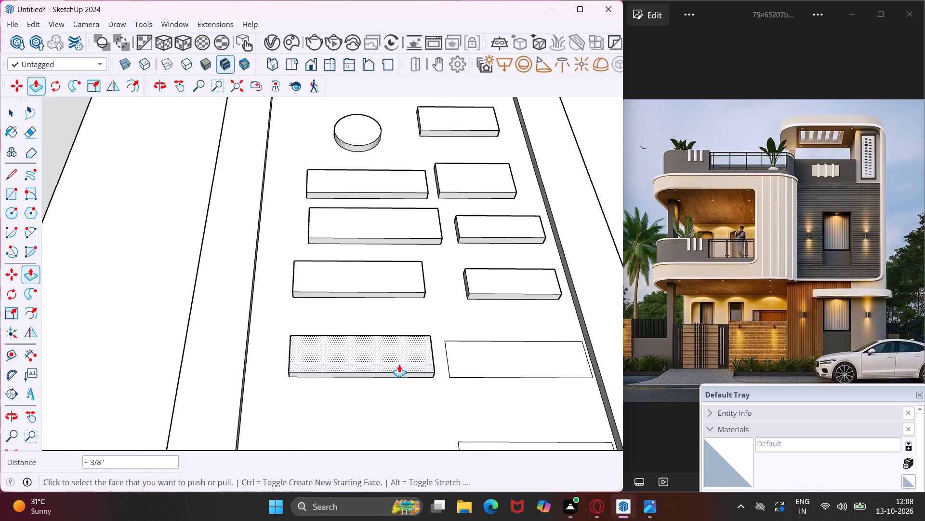
left_click(461, 356)
left_click(417, 356)
Extrude the four remaining flat rectangles at the bottom of the first column about 3/8", flush with the frame.
scroll(417, 356, "down", 6)
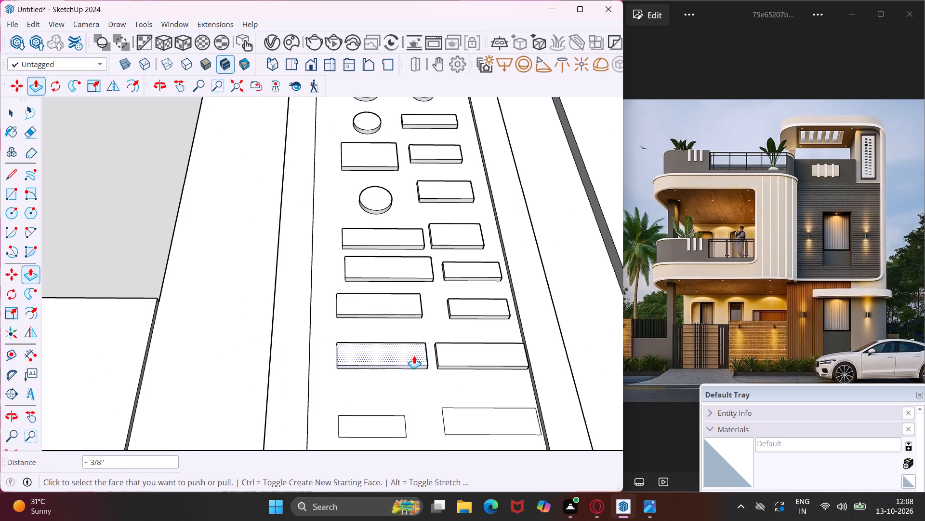
scroll(414, 356, "down", 14)
scroll(417, 410, "up", 3)
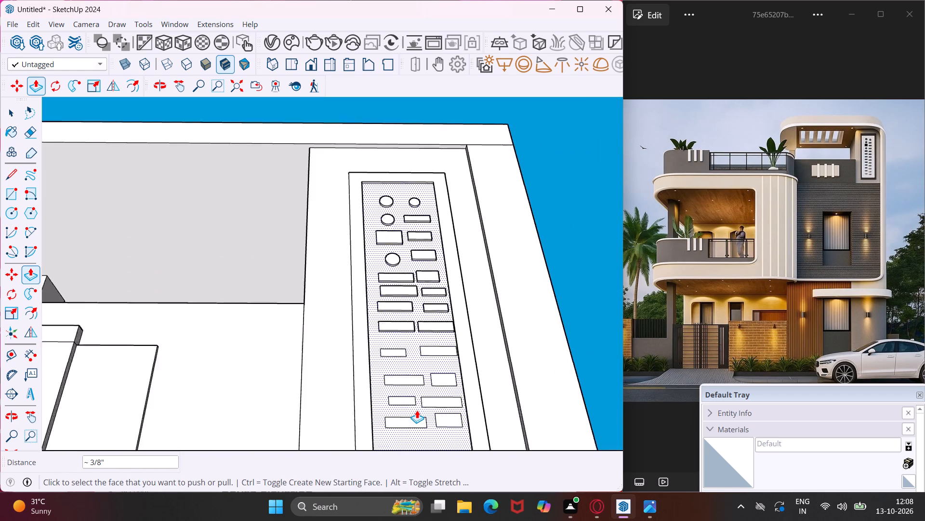
scroll(417, 410, "up", 7)
left_click(388, 427)
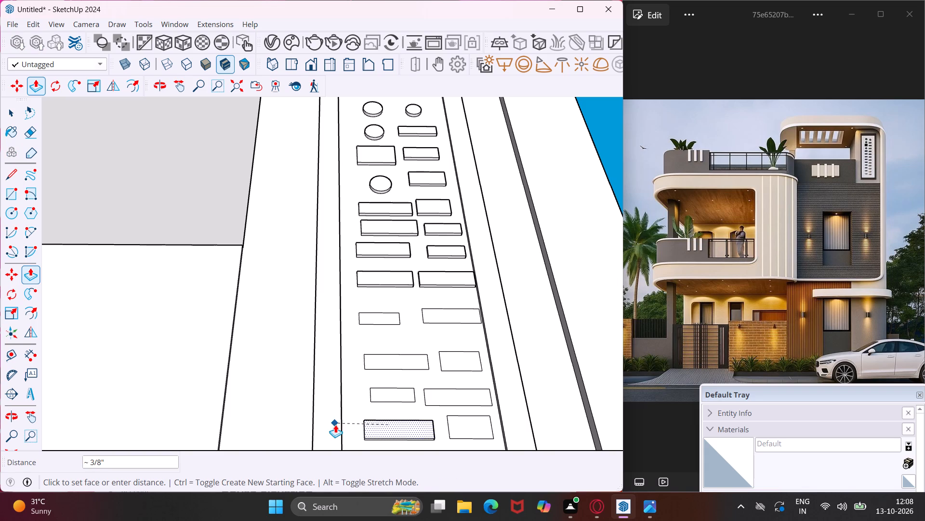
left_click(335, 425)
left_click(389, 391)
left_click(339, 399)
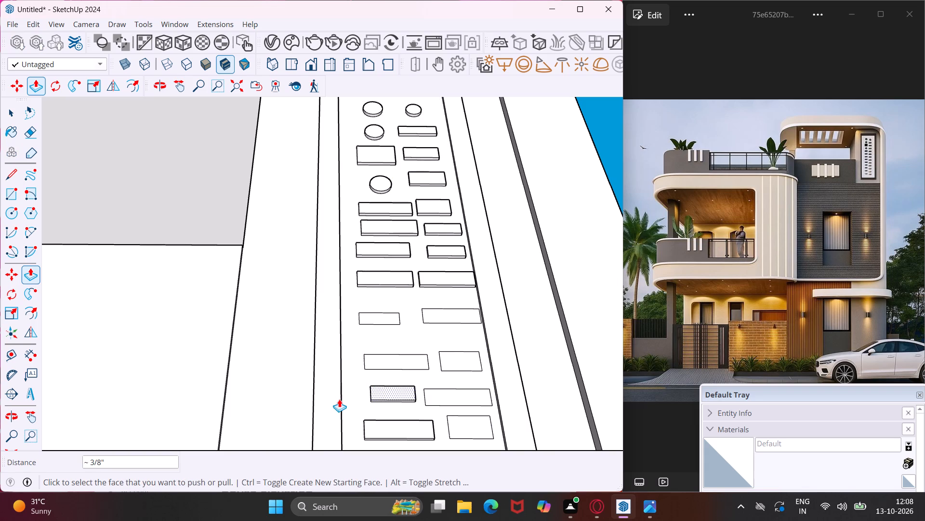
left_click(401, 355)
left_click(338, 373)
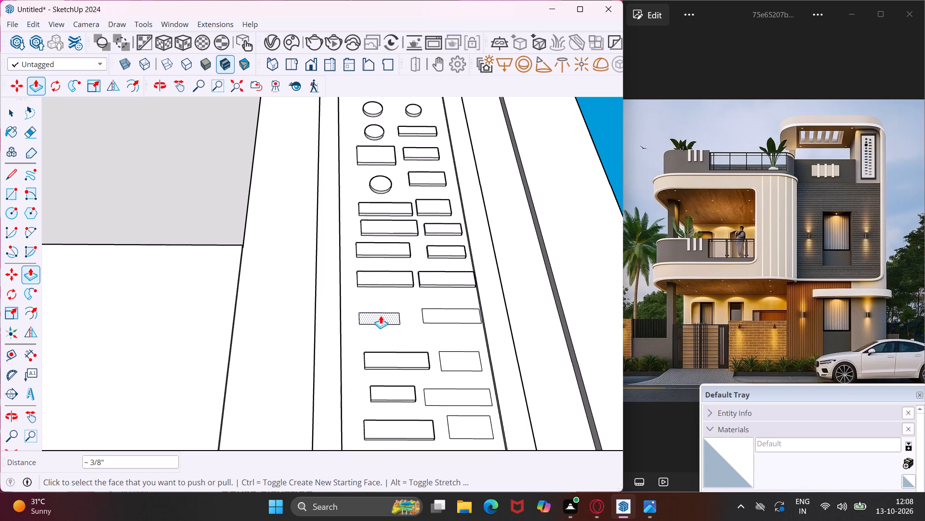
left_click(381, 315)
left_click(332, 343)
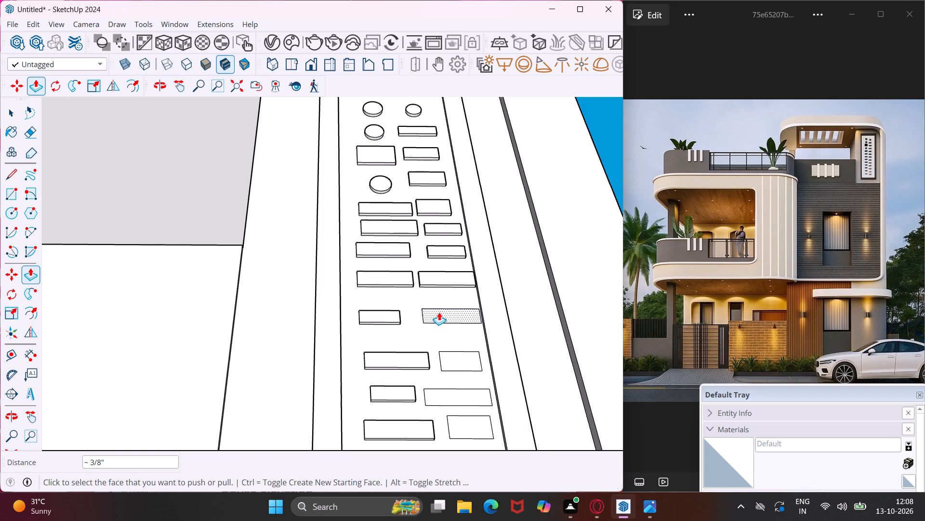
Extrude the four remaining flat rectangles at the bottom of the second column about 3/8" and leave Push/Pull.
left_click(440, 312)
left_click(499, 337)
left_click(471, 356)
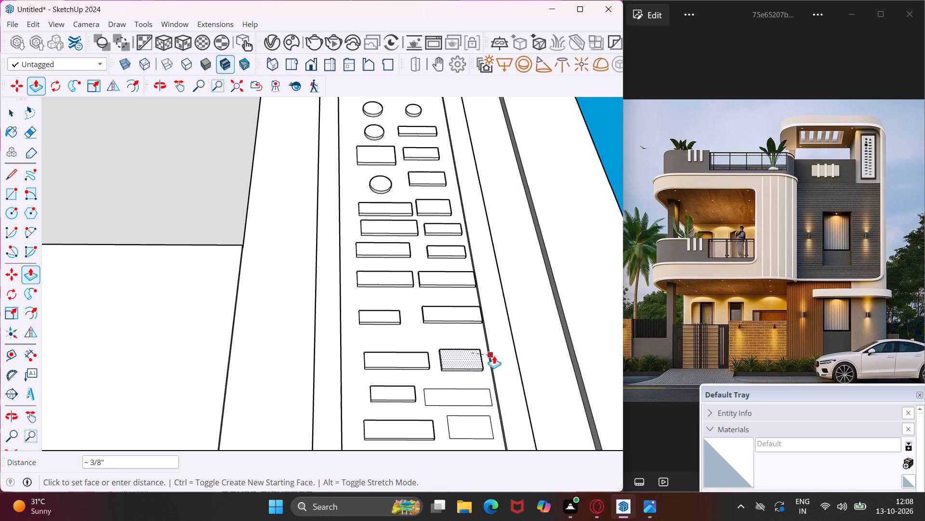
left_click(498, 356)
left_click(471, 390)
left_click(514, 398)
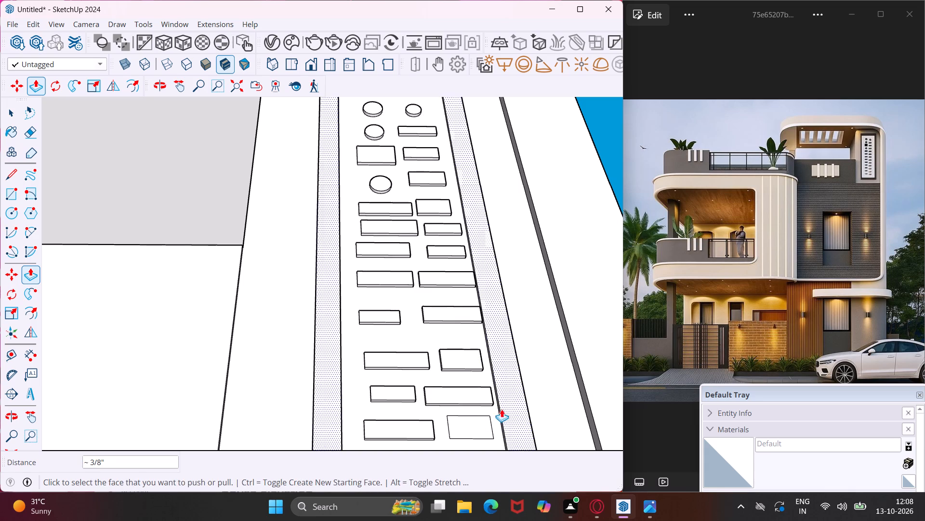
left_click(477, 425)
left_click(513, 410)
scroll(476, 394, "down", 7)
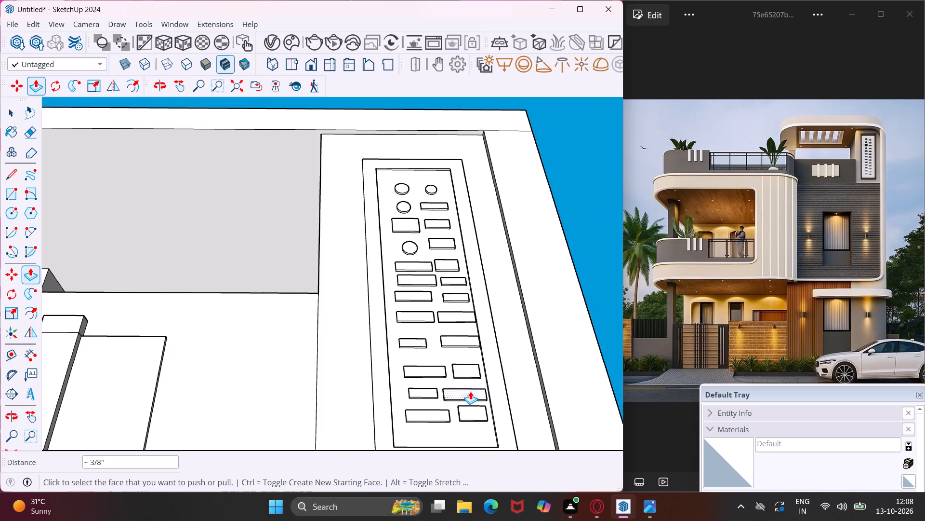
scroll(470, 391, "down", 13)
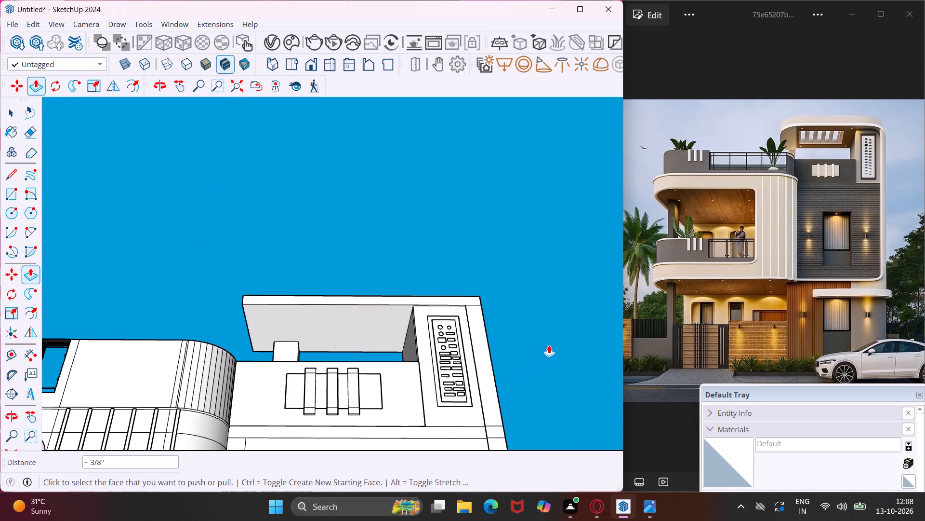
key("Escape")
key("space")
Draw a tangent 2-point arc of about 6 13/16" radius across the rear corner of the tower roof slab's overhanging end.
middle_click_drag(544, 356, 416, 435)
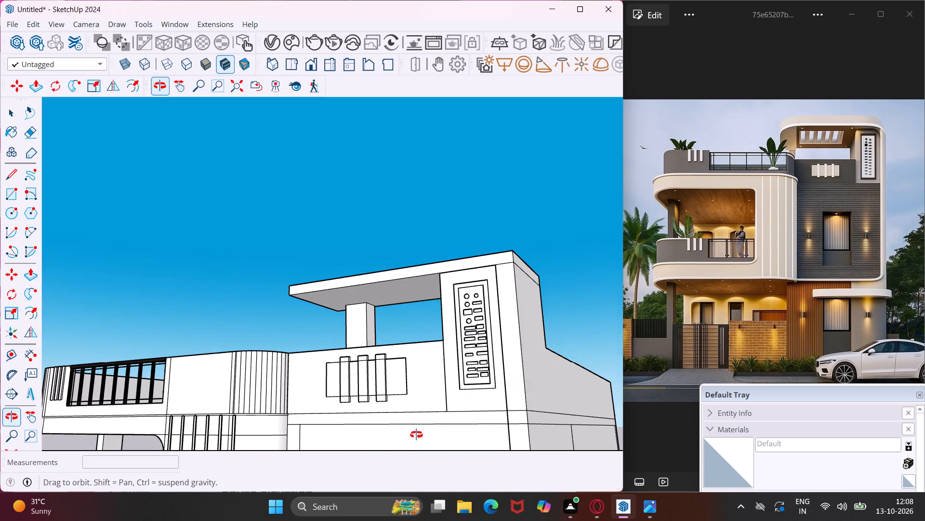
middle_click_drag(416, 435, 416, 435)
scroll(401, 391, "down", 15)
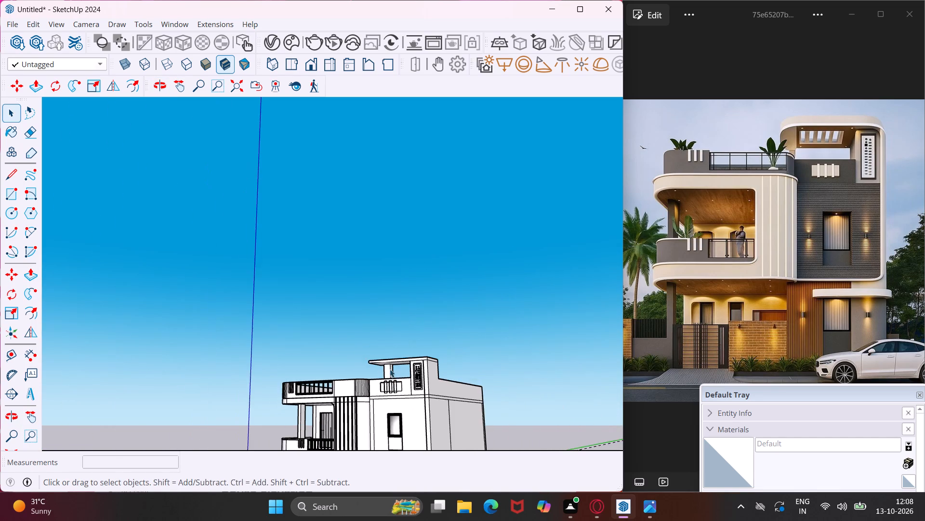
middle_click_drag(388, 367, 567, 427)
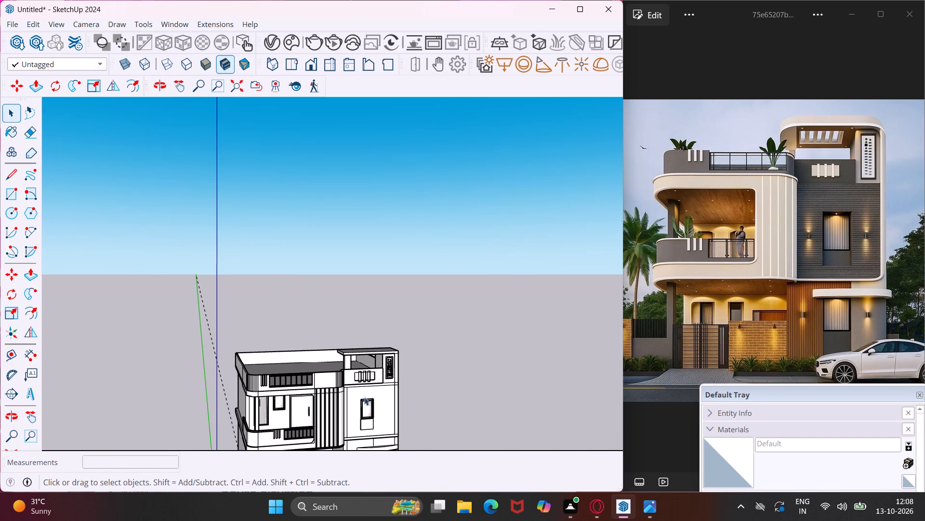
middle_click_drag(322, 406, 518, 463)
scroll(340, 344, "up", 17)
middle_click_drag(340, 344, 245, 442)
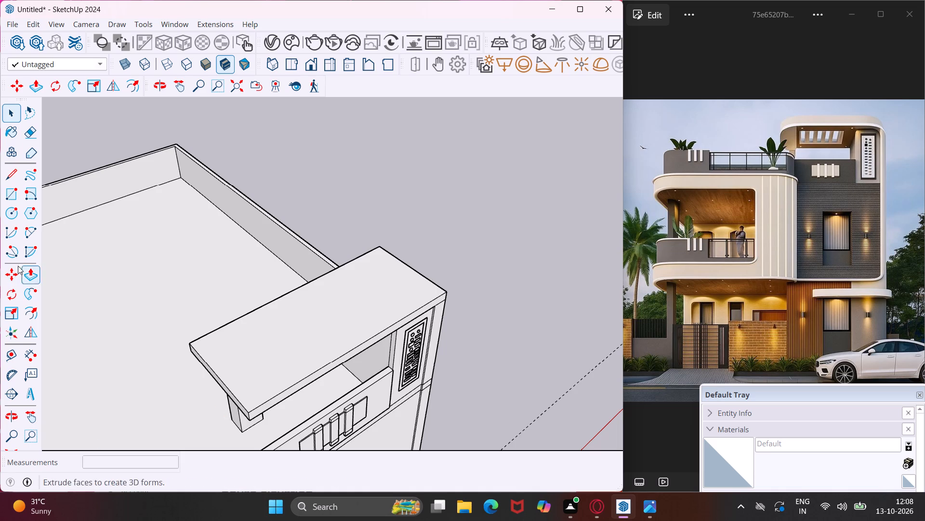
left_click(27, 229)
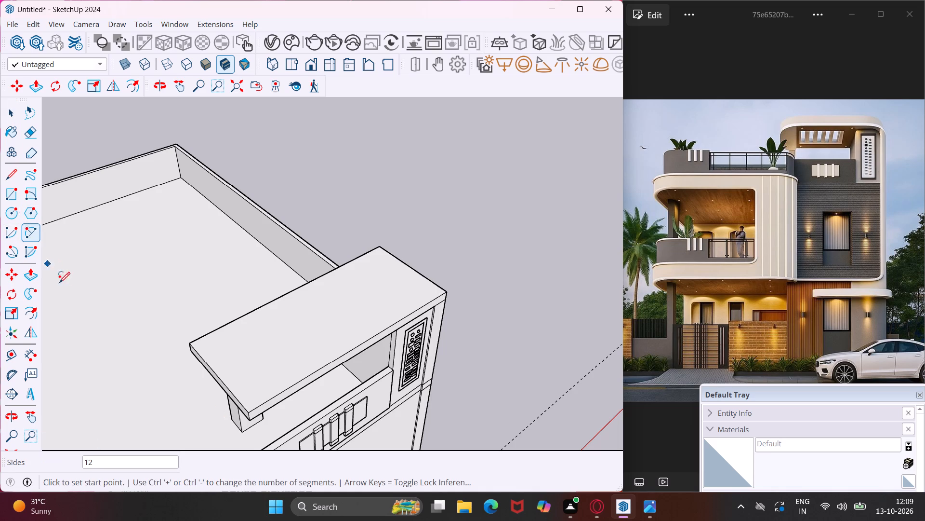
scroll(198, 344, "up", 8)
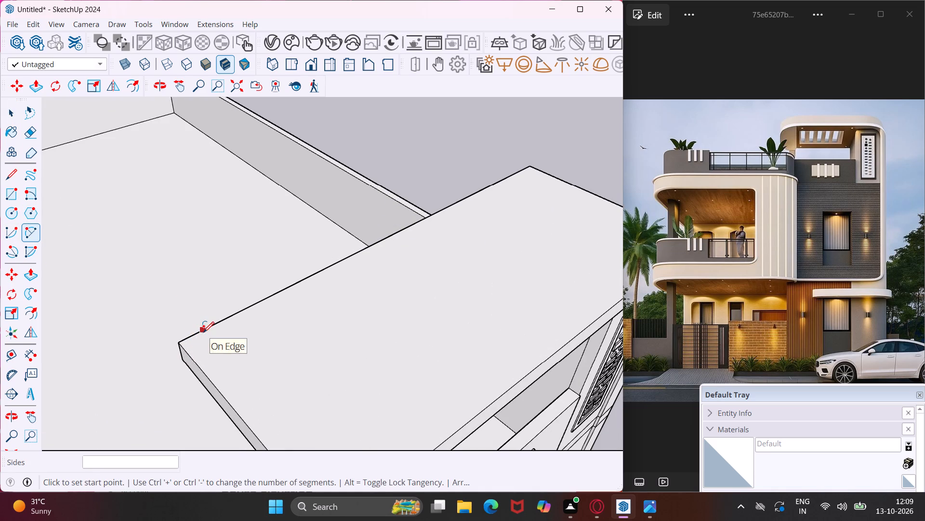
left_click(205, 331)
left_click(194, 364)
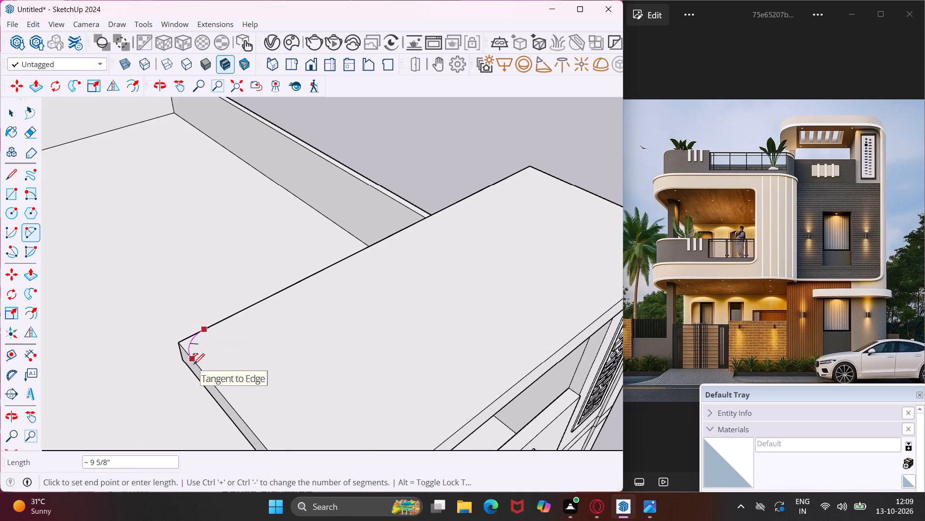
left_click(189, 354)
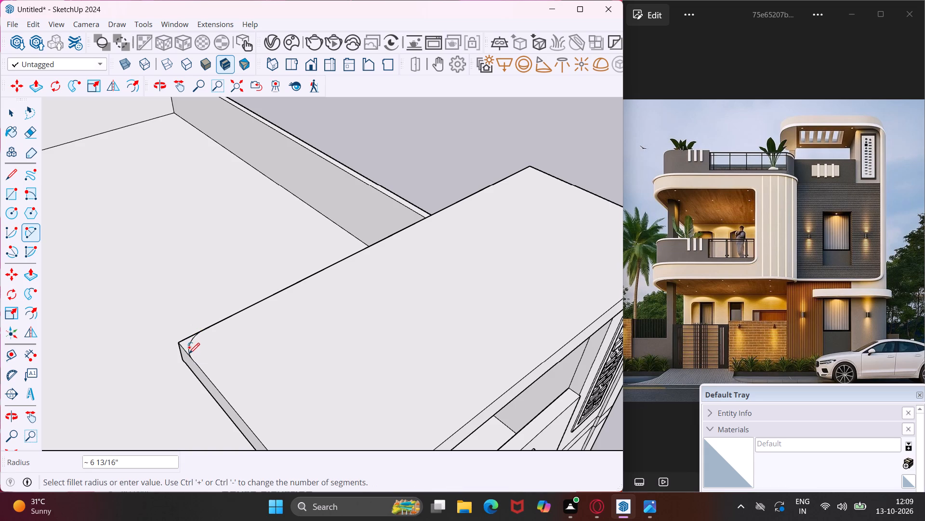
Draw a matching tangent arc of about 6 5/8" radius across the front corner of the roof slab's overhanging end.
scroll(177, 351, "down", 9)
scroll(227, 402, "up", 8)
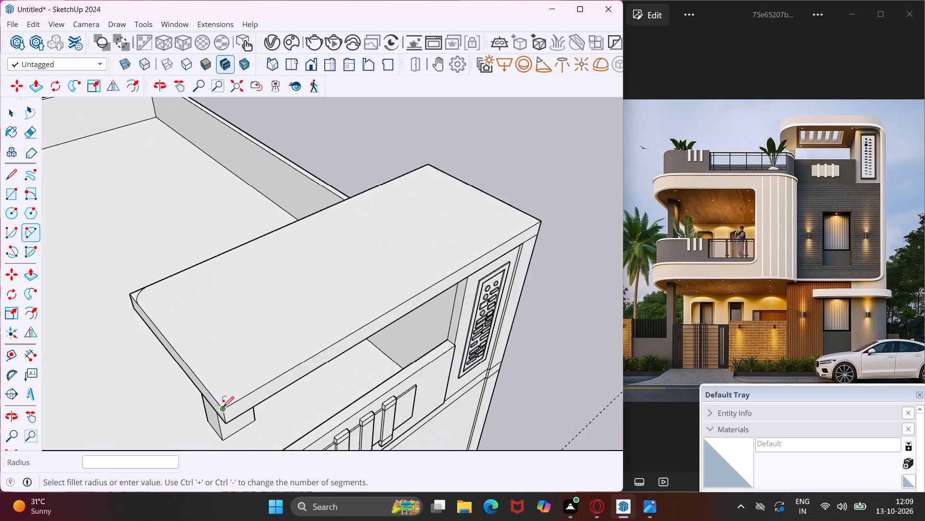
left_click(211, 394)
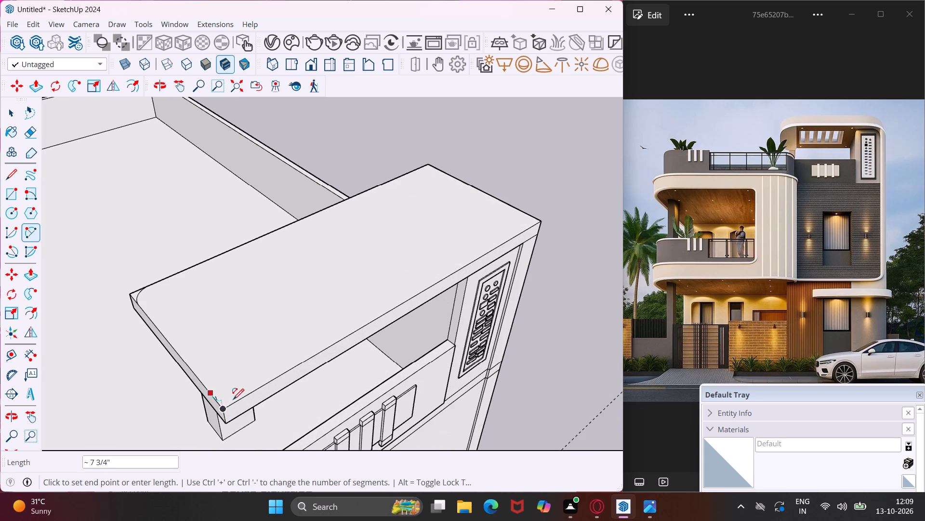
left_click(242, 400)
left_click(232, 405)
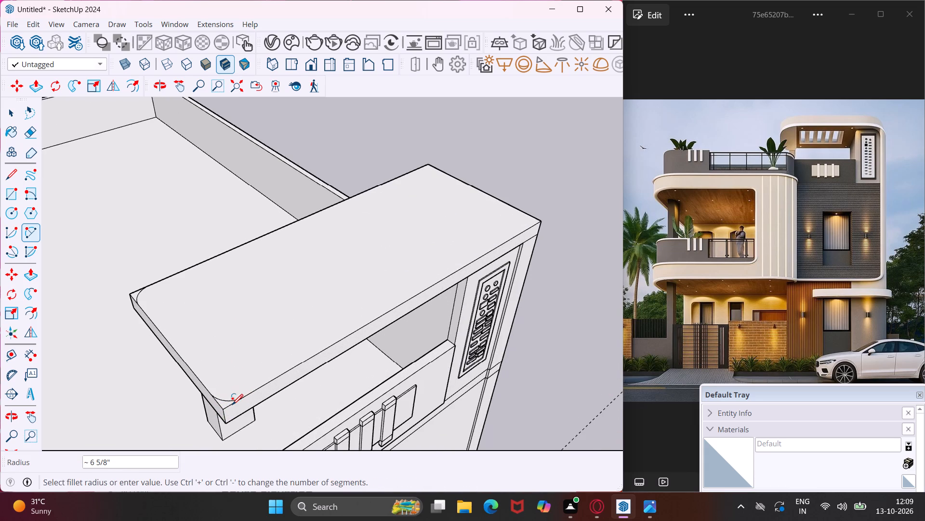
Push the corner sliver outside the front arc down through the roof slab's full thickness to round the overhanging end's front corner.
key("Escape")
key("space")
scroll(223, 405, "up", 3)
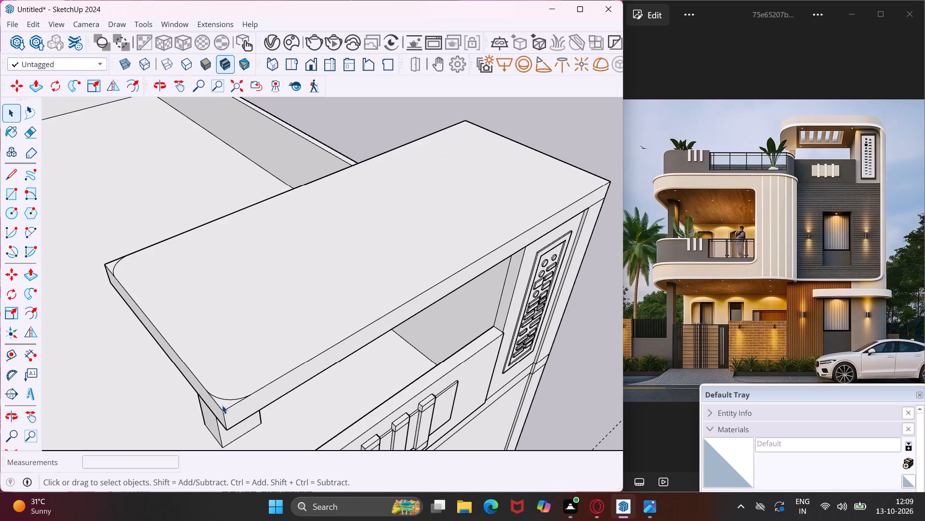
left_click(222, 405)
key("p")
left_click(222, 405)
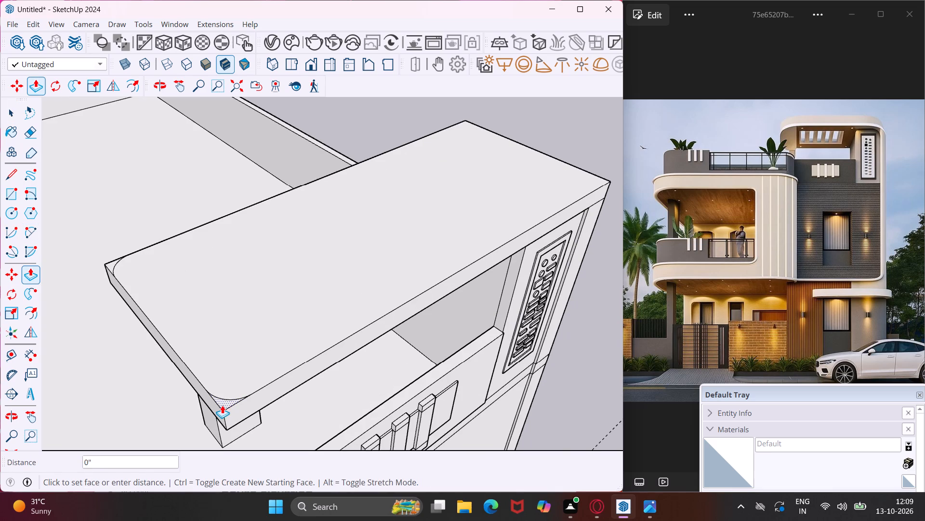
left_click(229, 429)
Cut away the sliver at the overhanging end's rear corner through the roof slab's full thickness and leave Push/Pull.
middle_click_drag(190, 382, 209, 382)
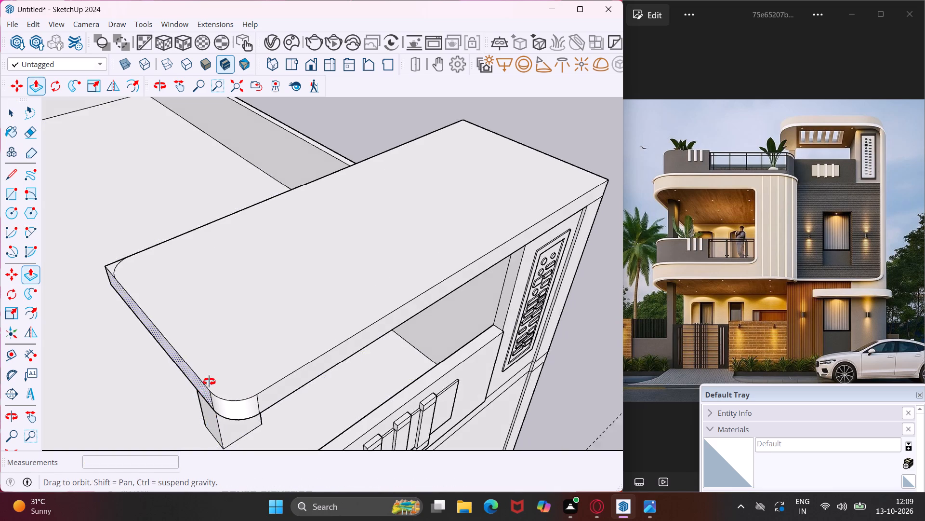
middle_click_drag(209, 382, 469, 347)
scroll(367, 320, "up", 9)
left_click(368, 319)
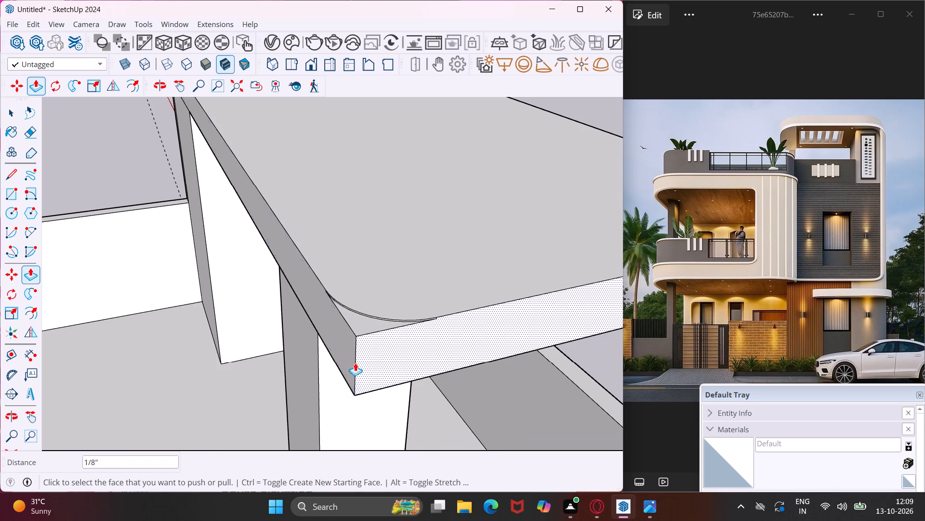
key("ctrl+z")
left_click(357, 322)
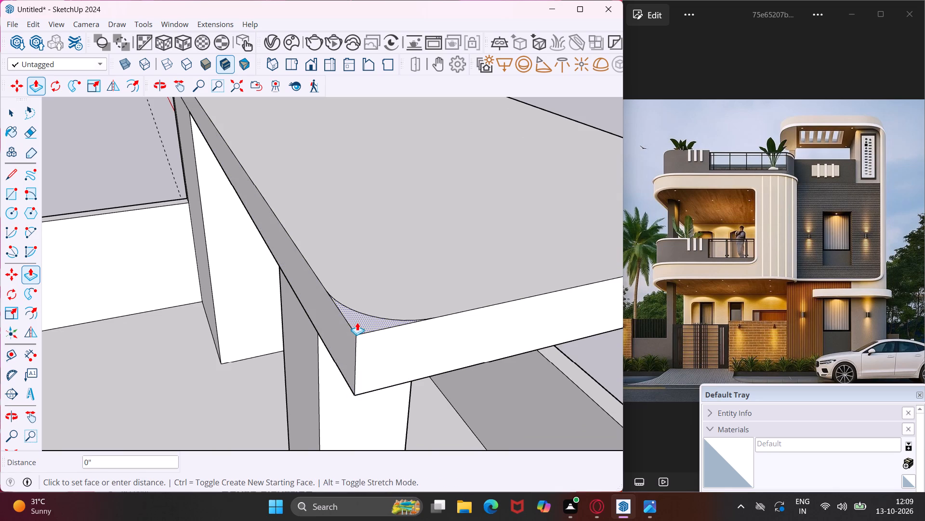
left_click(353, 393)
middle_click_drag(293, 402, 238, 402)
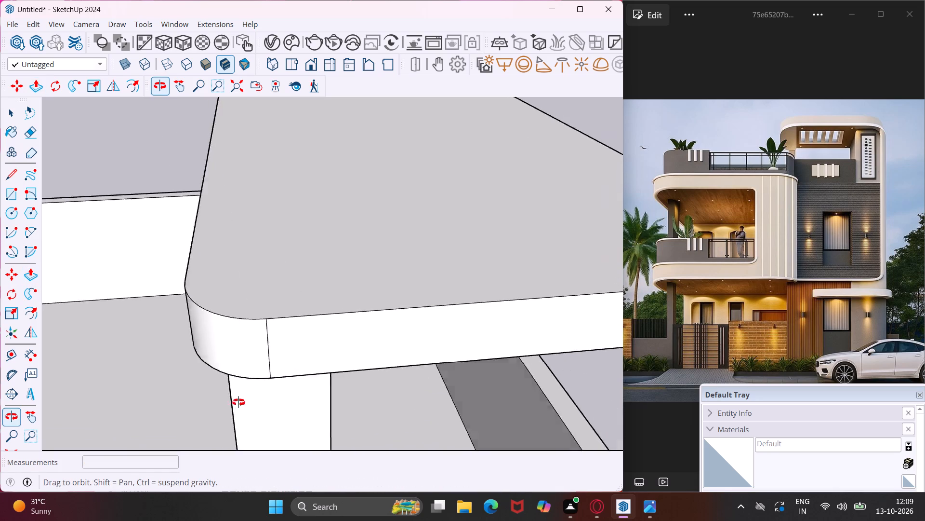
middle_click_drag(238, 402, 119, 398)
scroll(119, 398, "up", 1)
scroll(114, 390, "down", 13)
key("Escape")
key("space")
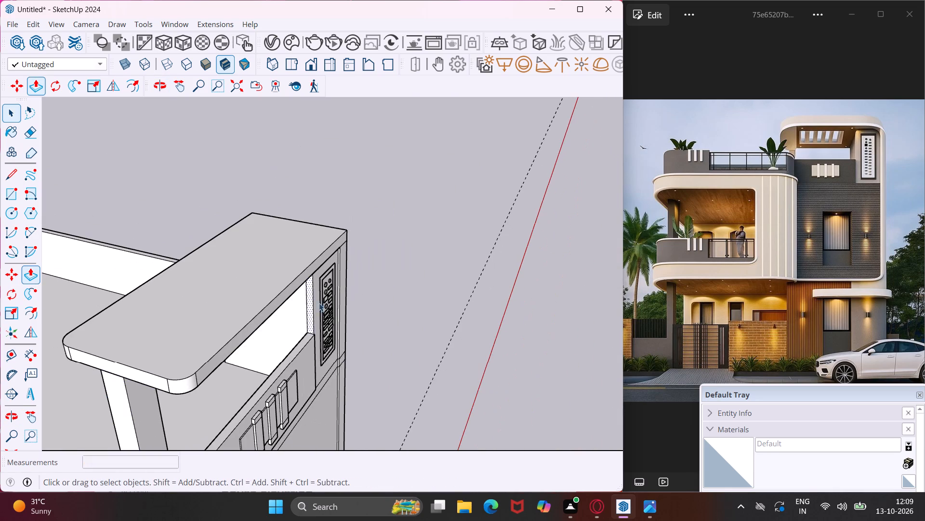
Draw a 2-point arc with about 1 3/8" bulge across the slab's front corner above the decorative panel.
scroll(334, 235, "up", 6)
middle_click_drag(334, 235, 158, 278)
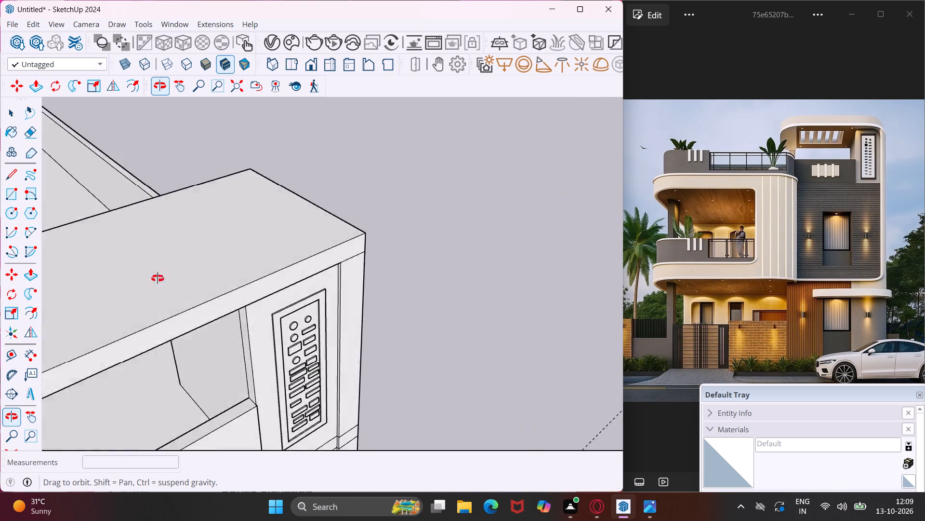
middle_click_drag(158, 278, 79, 280)
scroll(317, 238, "up", 8)
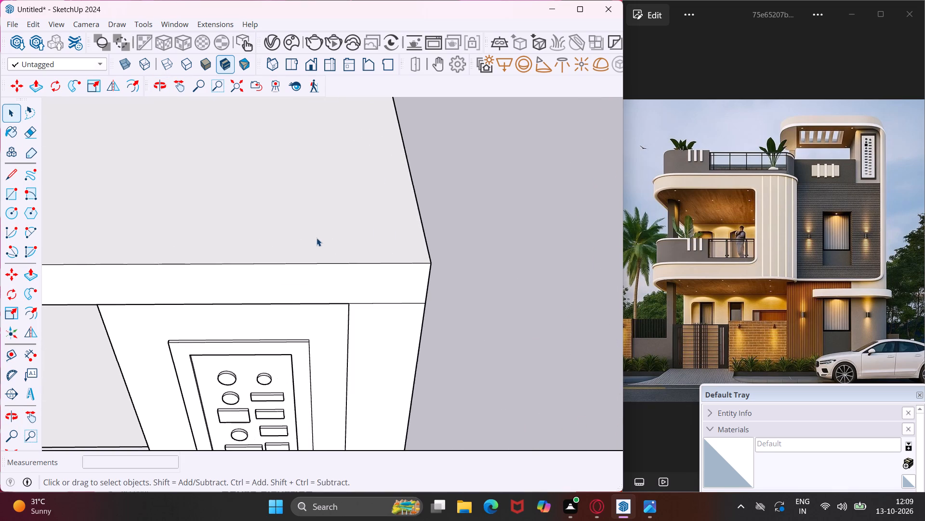
middle_click_drag(317, 238, 206, 283)
scroll(206, 283, "up", 1)
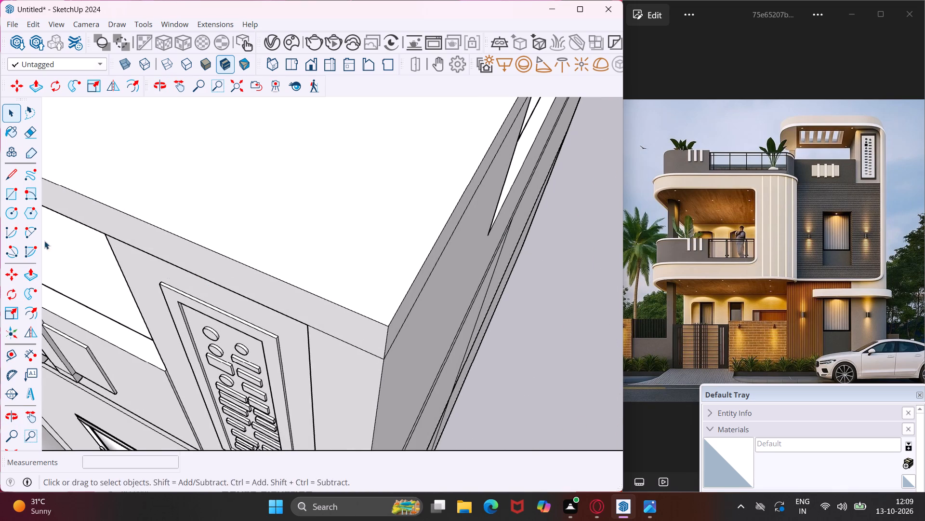
left_click(28, 233)
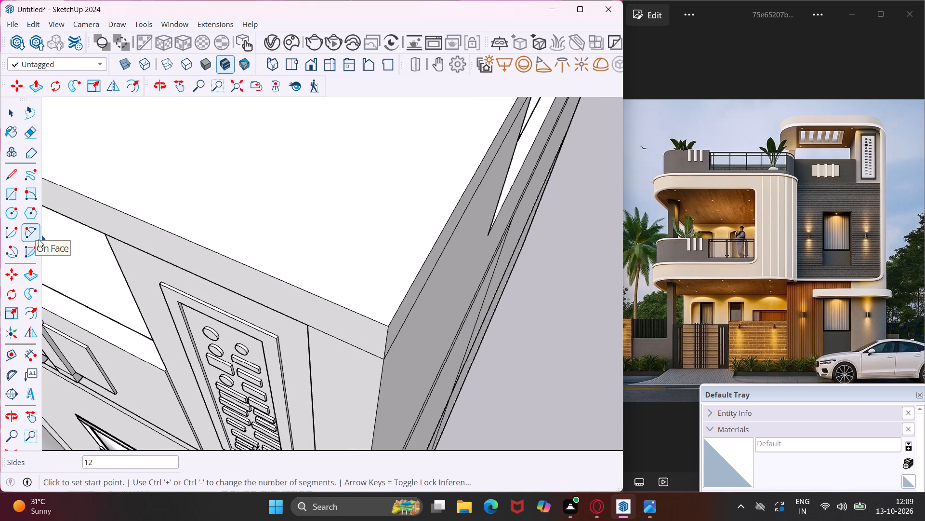
left_click(323, 298)
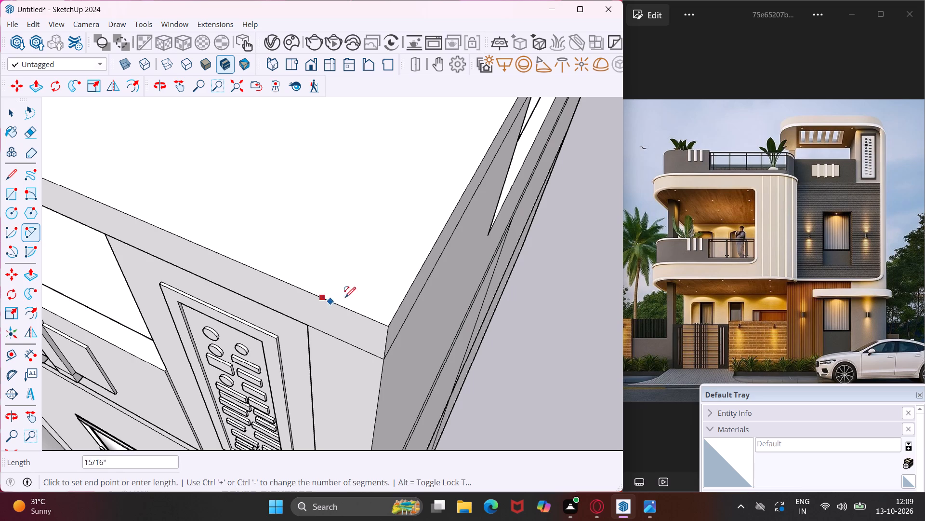
scroll(406, 297, "up", 3)
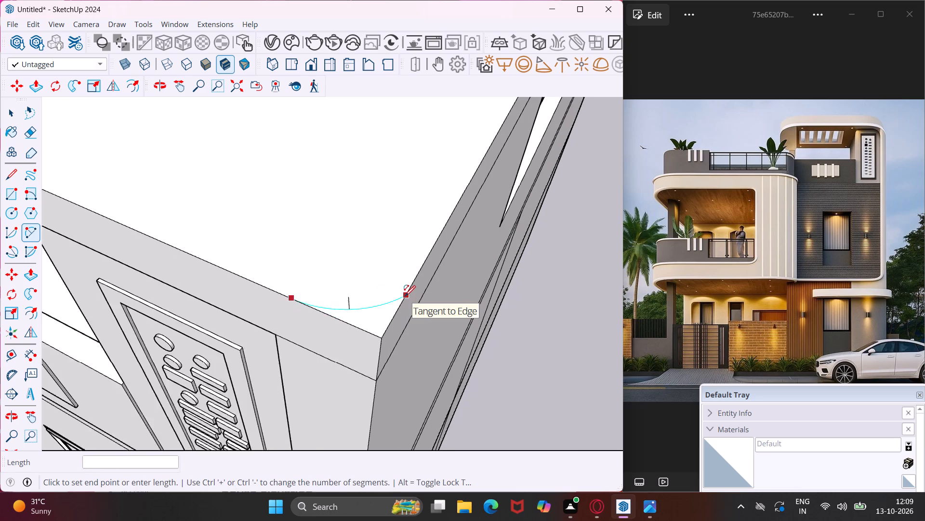
scroll(405, 296, "up", 4)
left_click(412, 289)
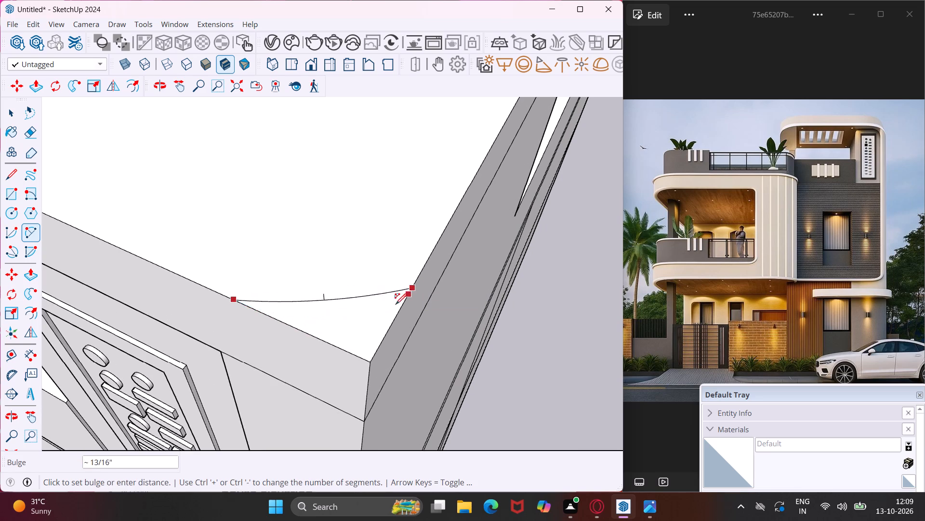
scroll(389, 326, "up", 4)
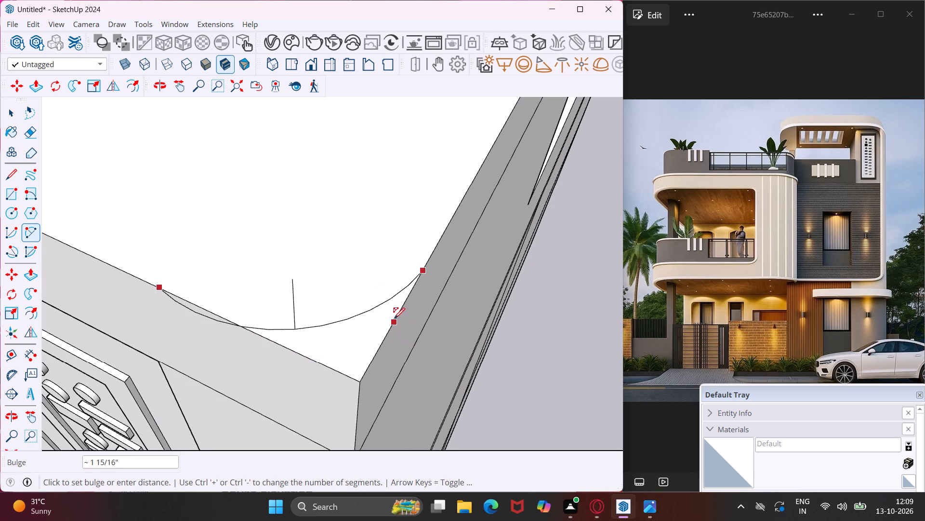
scroll(397, 313, "up", 3)
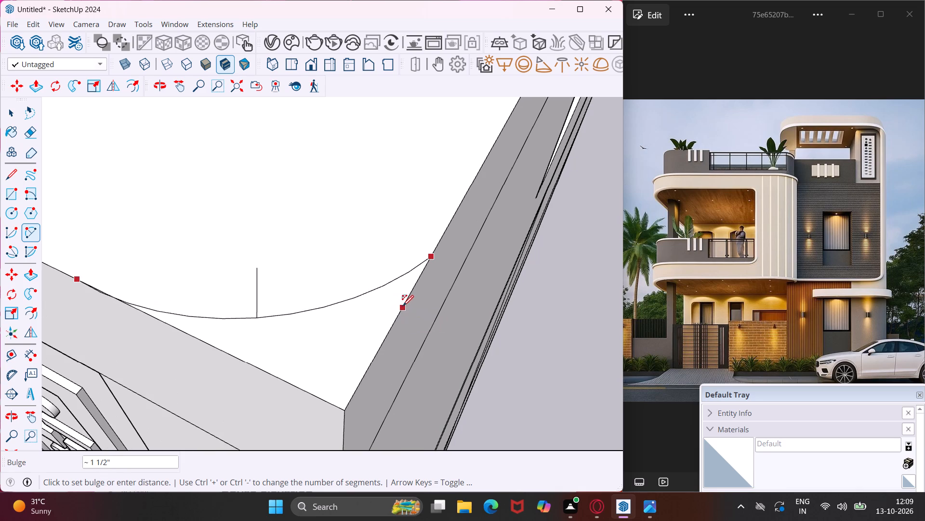
left_click(403, 305)
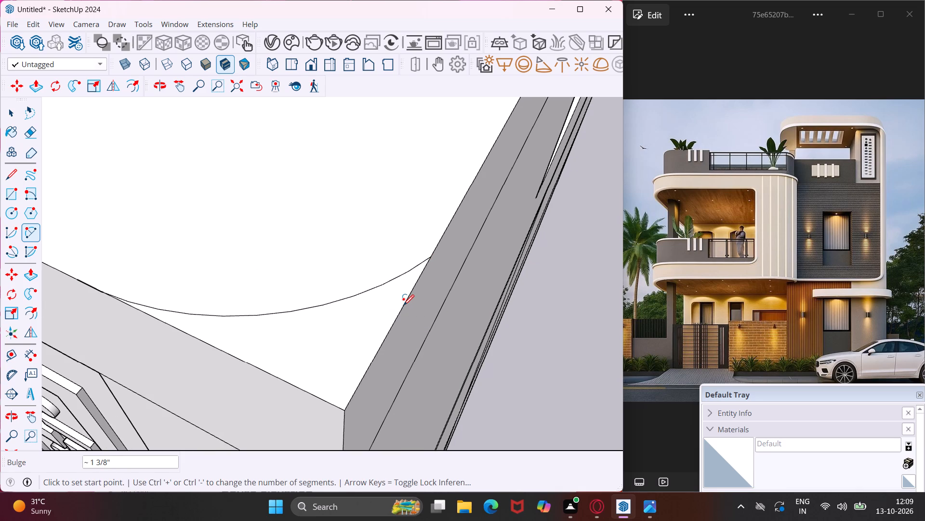
key("Escape")
key("space")
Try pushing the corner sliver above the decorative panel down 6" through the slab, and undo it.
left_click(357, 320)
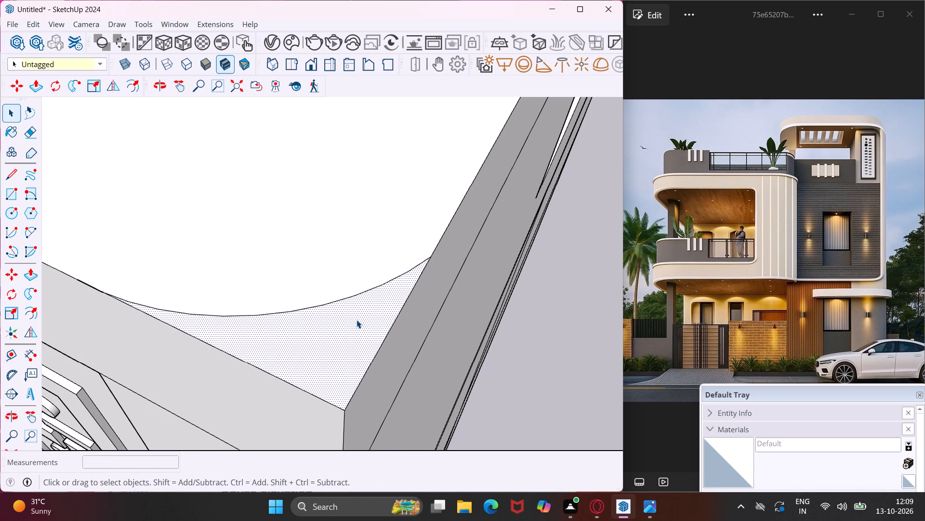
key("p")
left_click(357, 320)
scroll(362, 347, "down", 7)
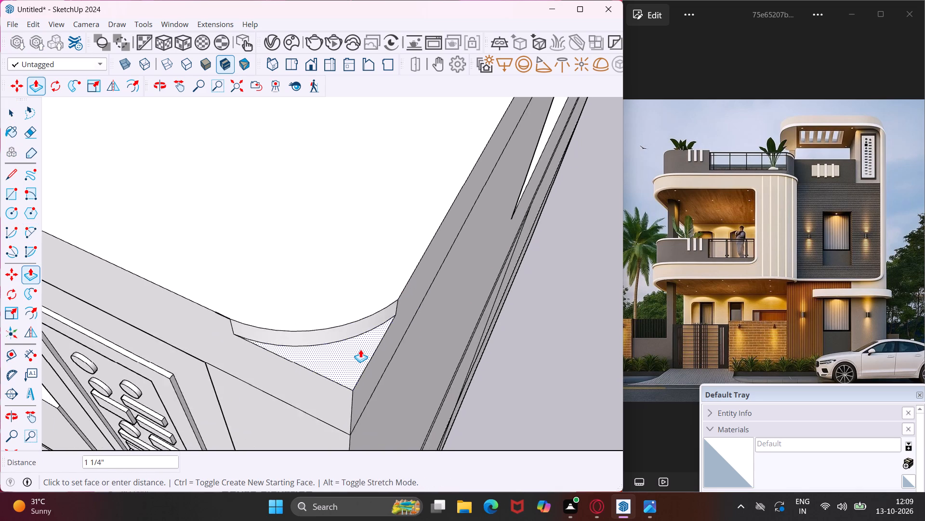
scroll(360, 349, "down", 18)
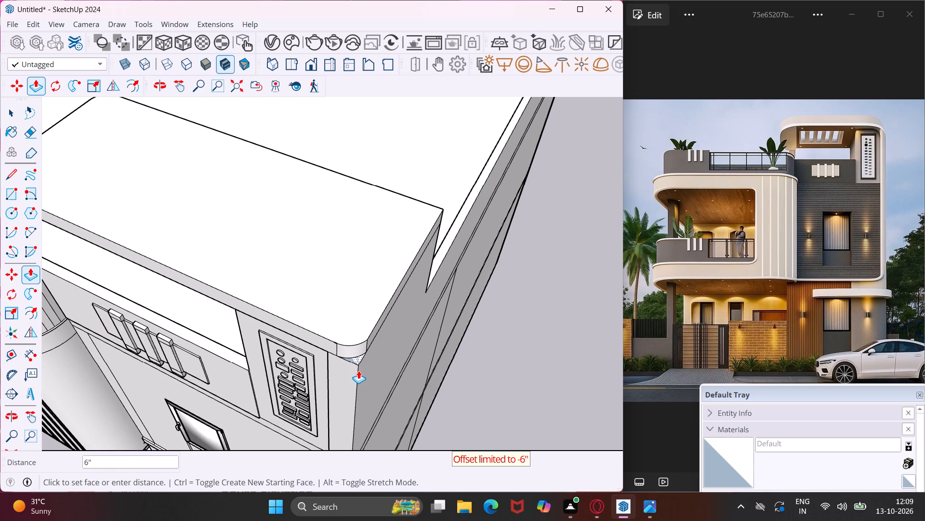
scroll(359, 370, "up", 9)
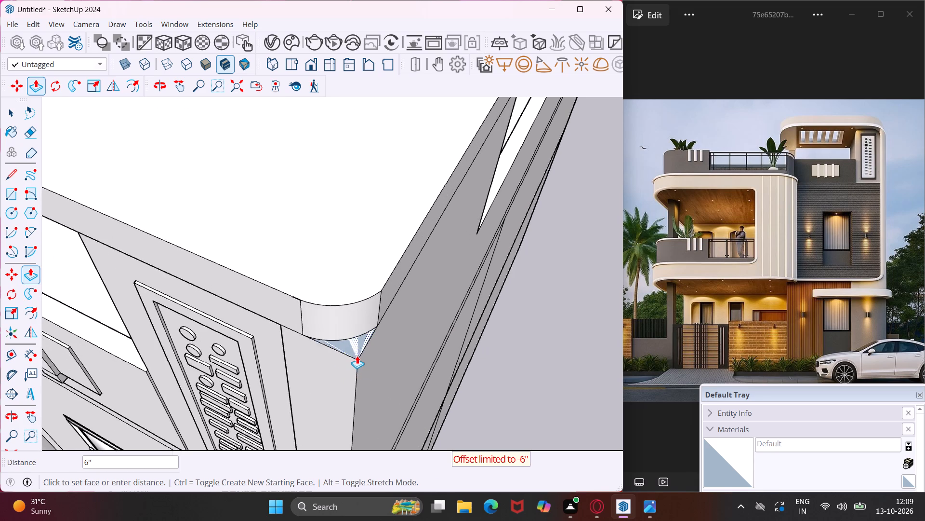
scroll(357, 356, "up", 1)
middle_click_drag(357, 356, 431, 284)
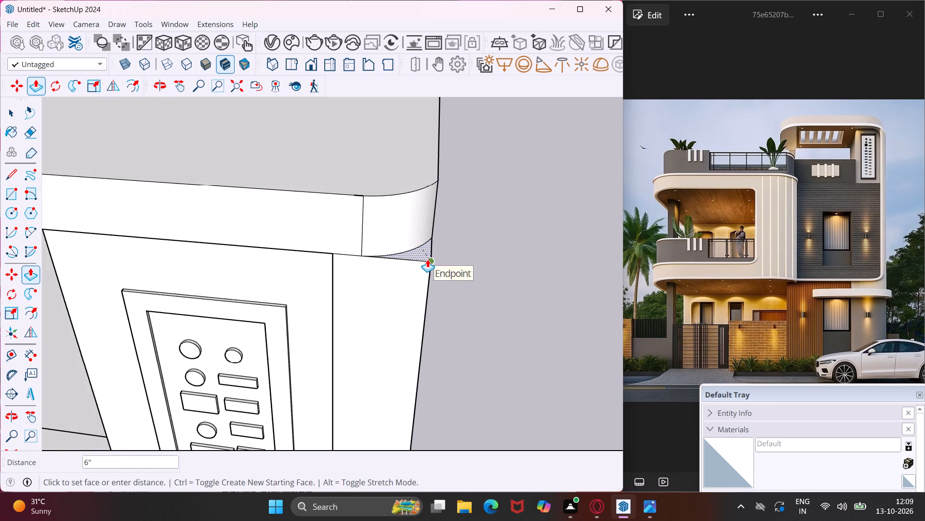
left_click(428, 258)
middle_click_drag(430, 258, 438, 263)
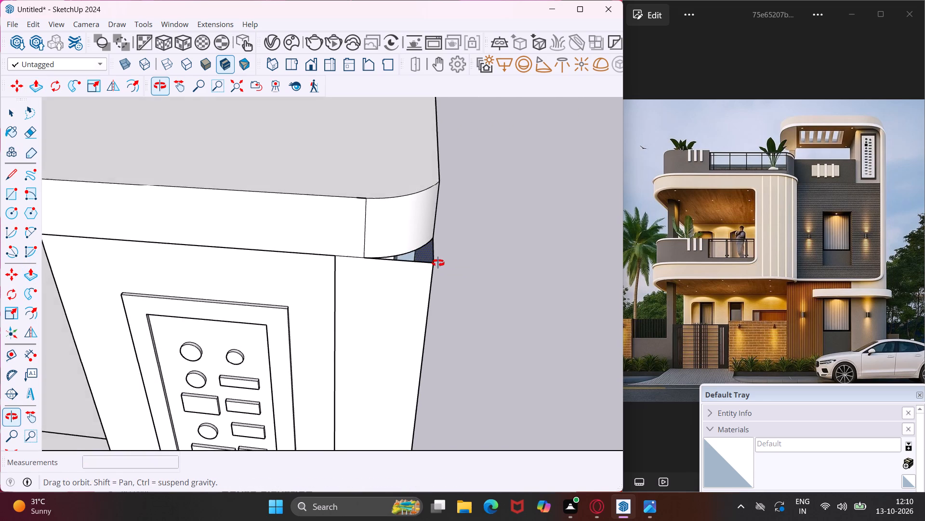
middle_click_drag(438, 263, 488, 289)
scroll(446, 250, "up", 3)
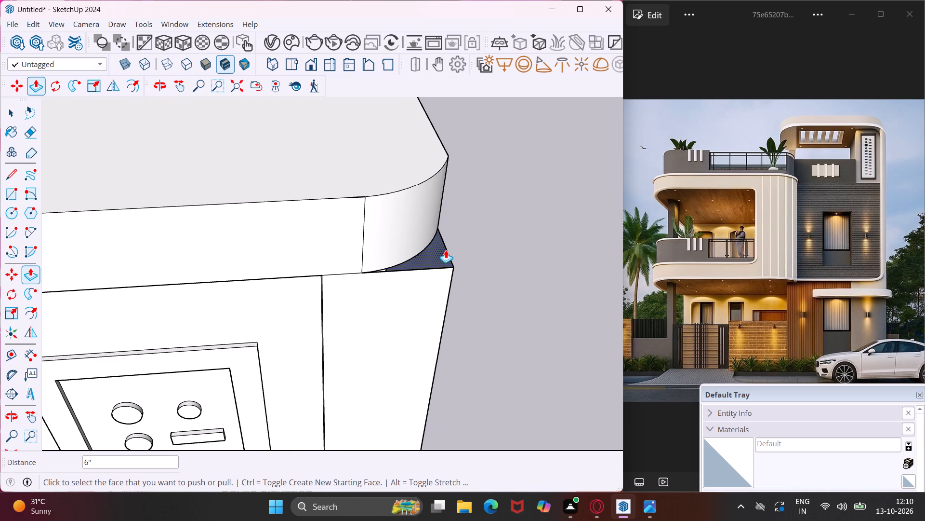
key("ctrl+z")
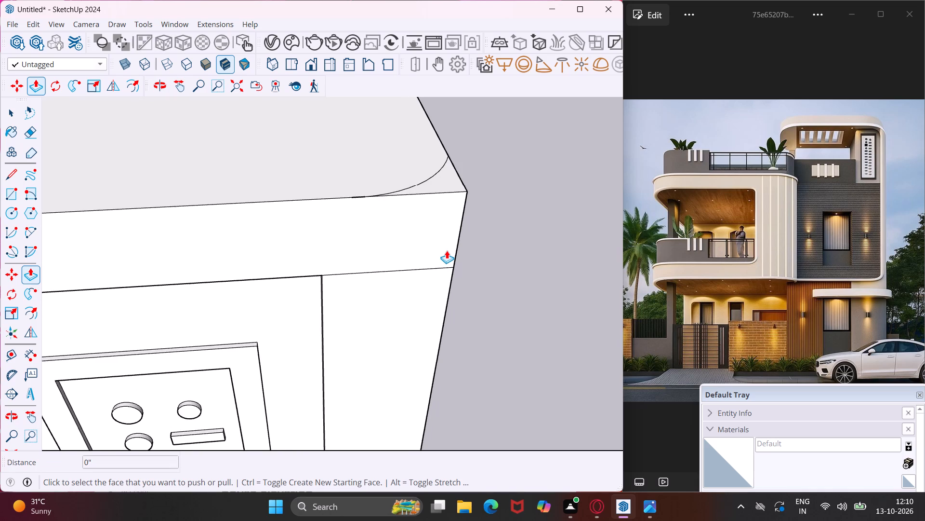
Push the corner sliver above the decorative panel down about 4 9/16", leaving a thin ledge above the wall, and leave Push/Pull.
left_click(455, 181)
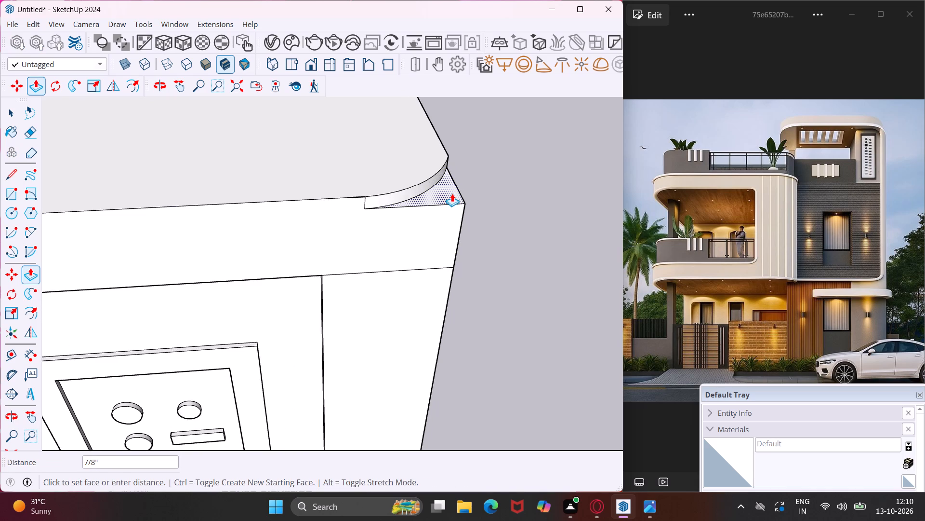
middle_click_drag(452, 193, 557, 165)
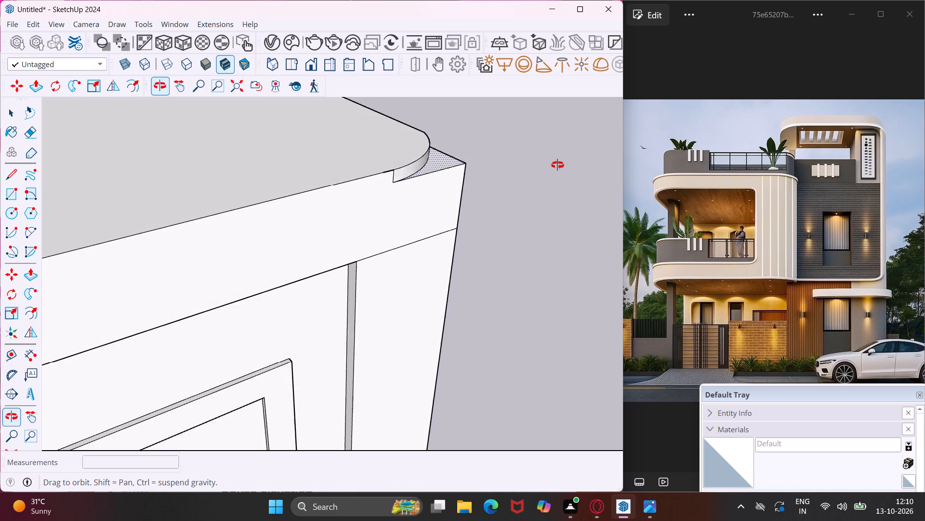
middle_click_drag(557, 165, 564, 164)
scroll(518, 164, "down", 8)
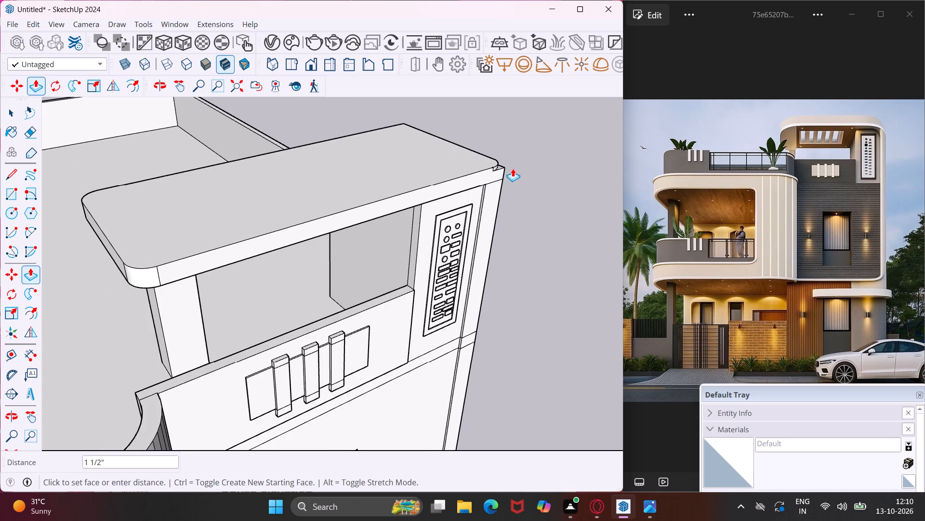
scroll(513, 168, "down", 3)
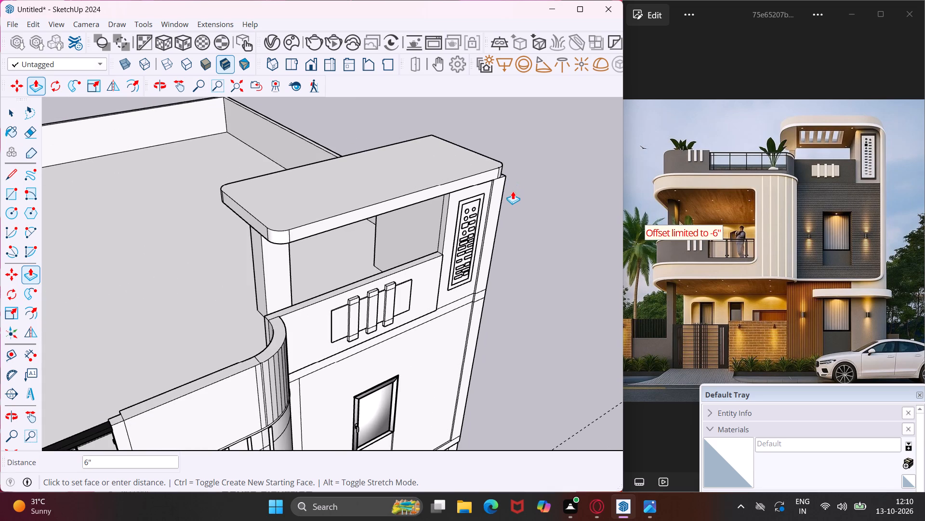
scroll(504, 173, "up", 8)
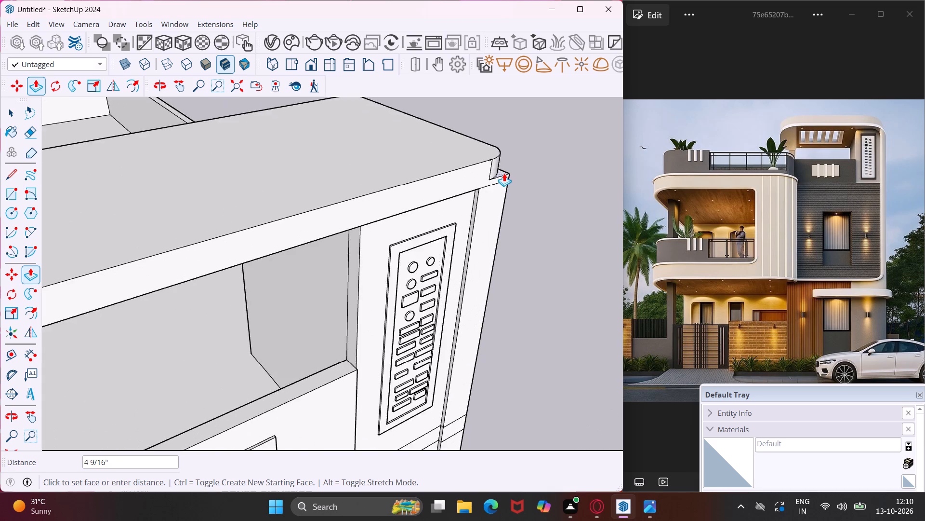
scroll(504, 173, "up", 11)
left_click(504, 173)
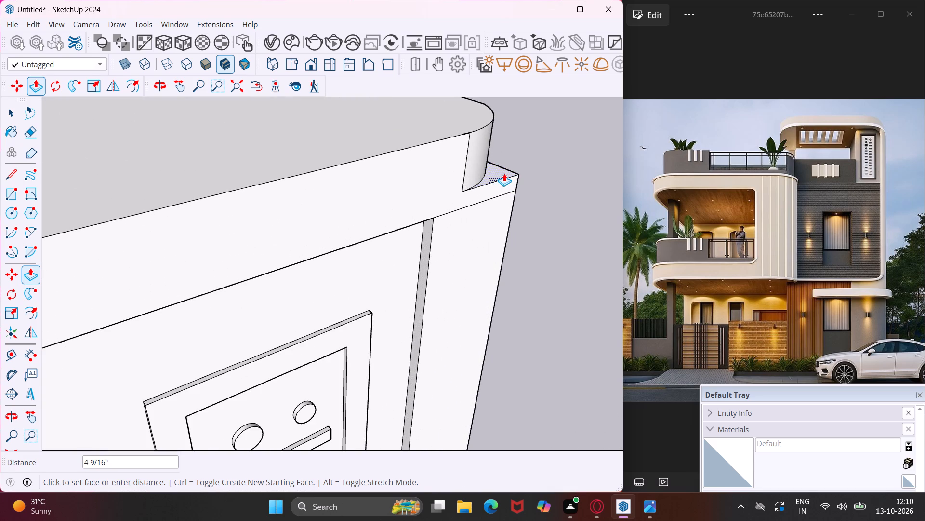
key("Escape")
key("space")
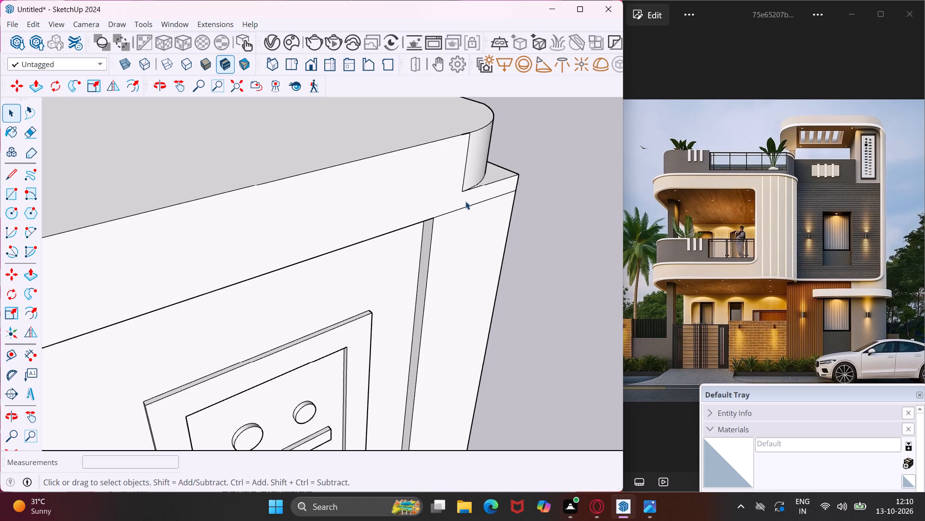
Erase the short edge between the roof slab and the front wall at the notched corner beside the decorative panel.
scroll(436, 218, "up", 3)
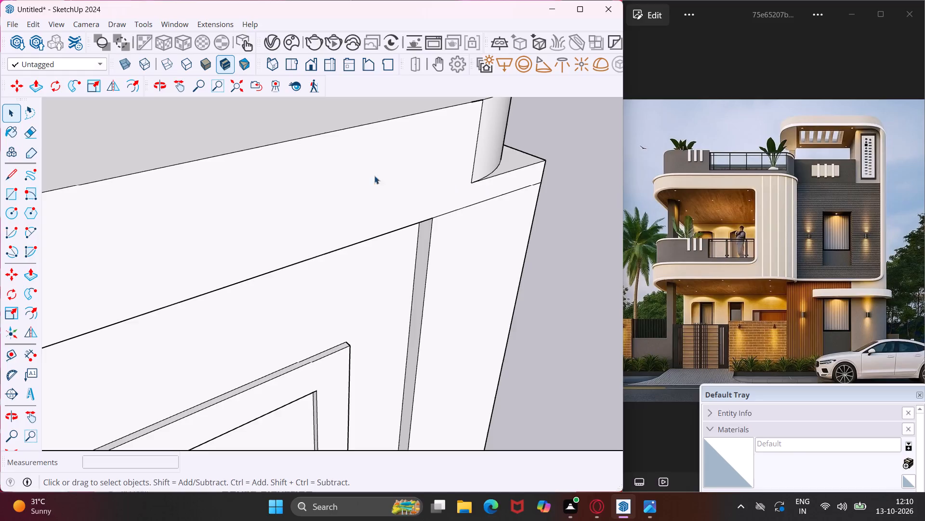
key("e")
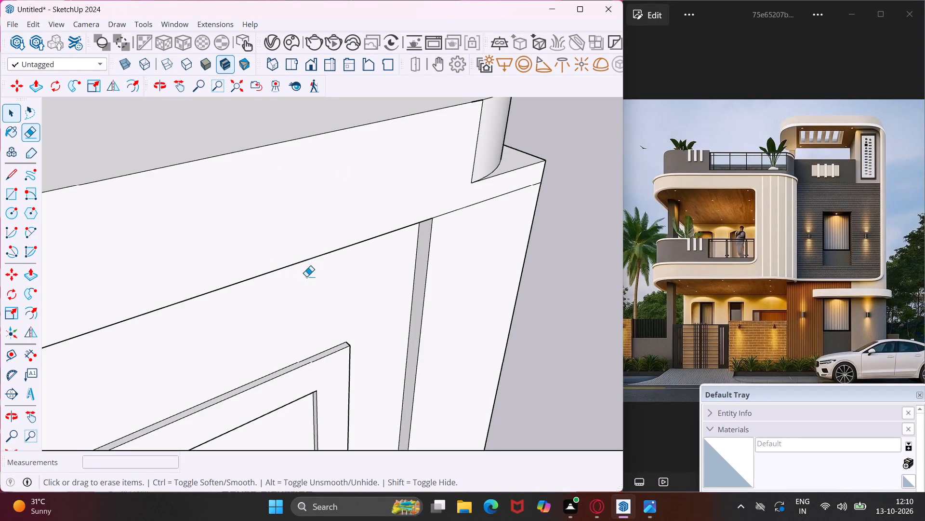
left_click(479, 204)
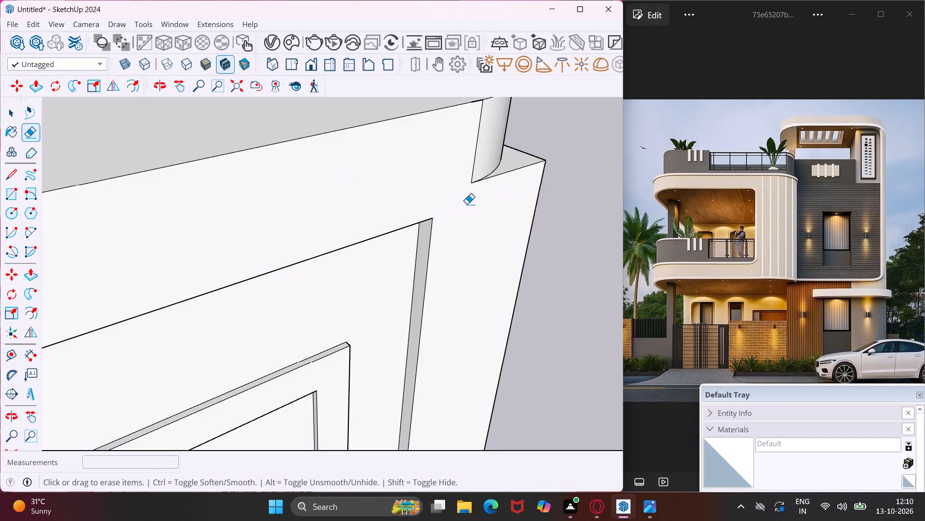
Erase the edge separating the roof slab from the tower's side wall beneath the notched corner.
scroll(414, 205, "down", 18)
scroll(390, 205, "down", 6)
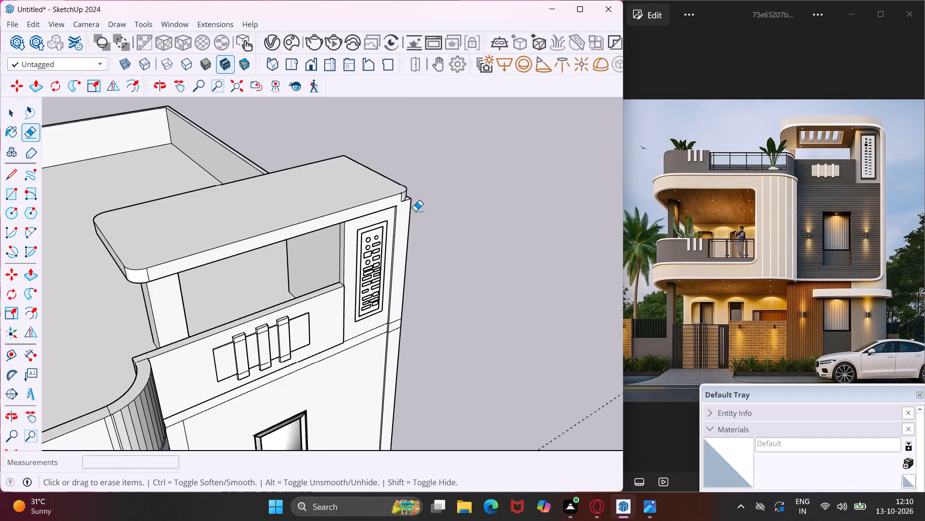
middle_click_drag(416, 211, 112, 235)
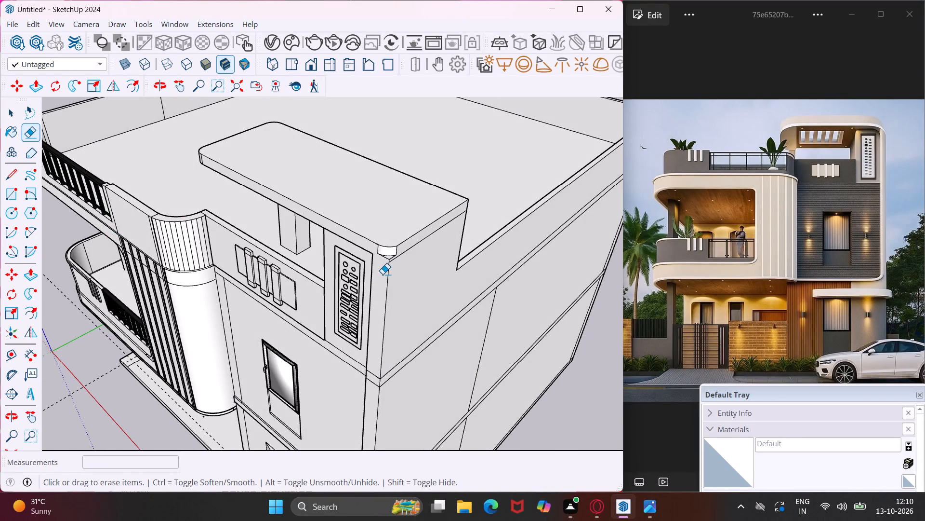
scroll(392, 263, "up", 9)
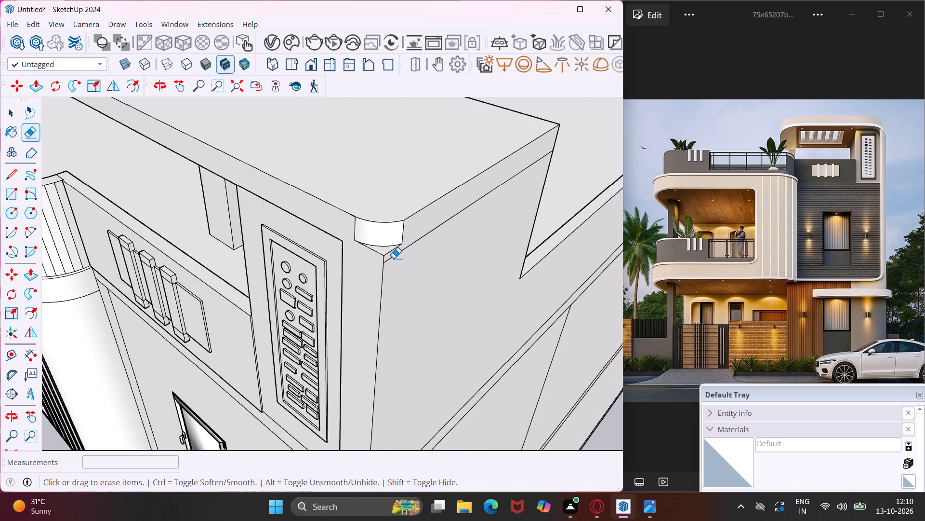
left_click(393, 255)
Erase the upper horizontal band's edges across the tower's front corner strip and along the side wall, below the decorative panel.
scroll(393, 255, "down", 17)
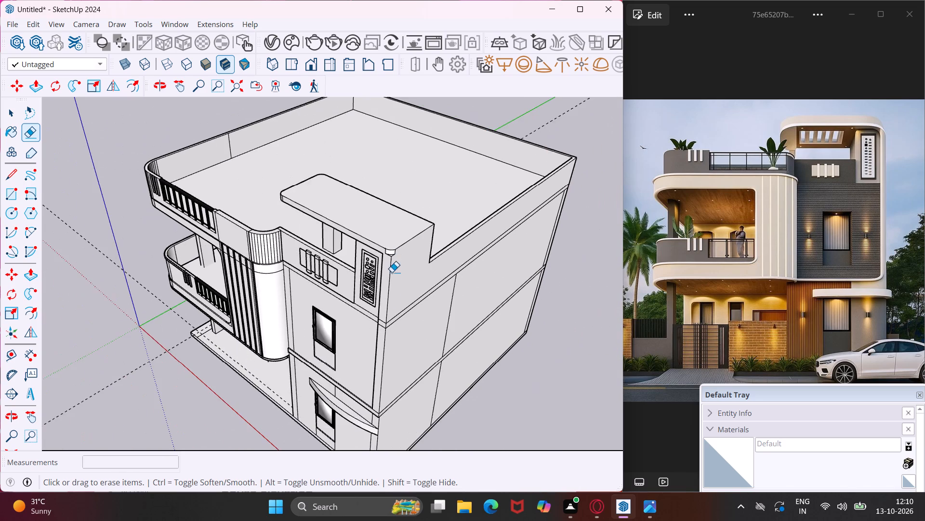
scroll(380, 328, "up", 16)
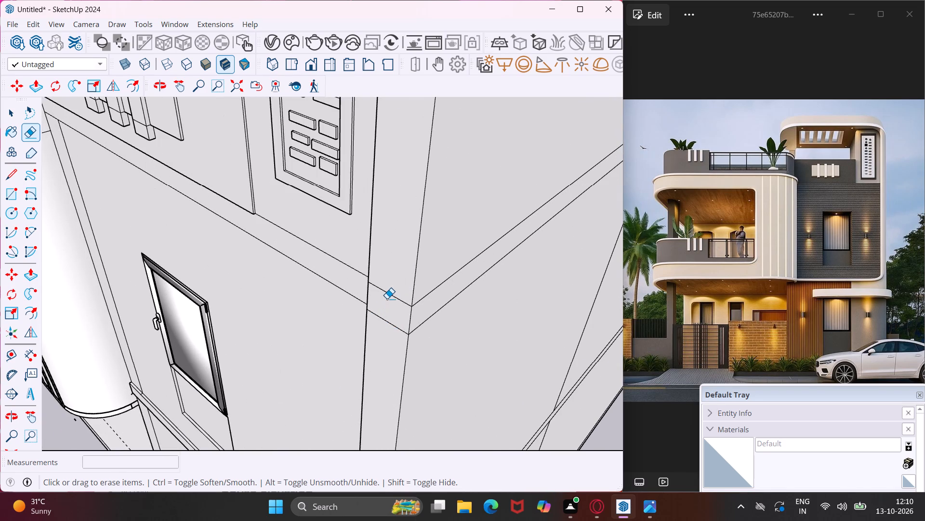
left_click(390, 295)
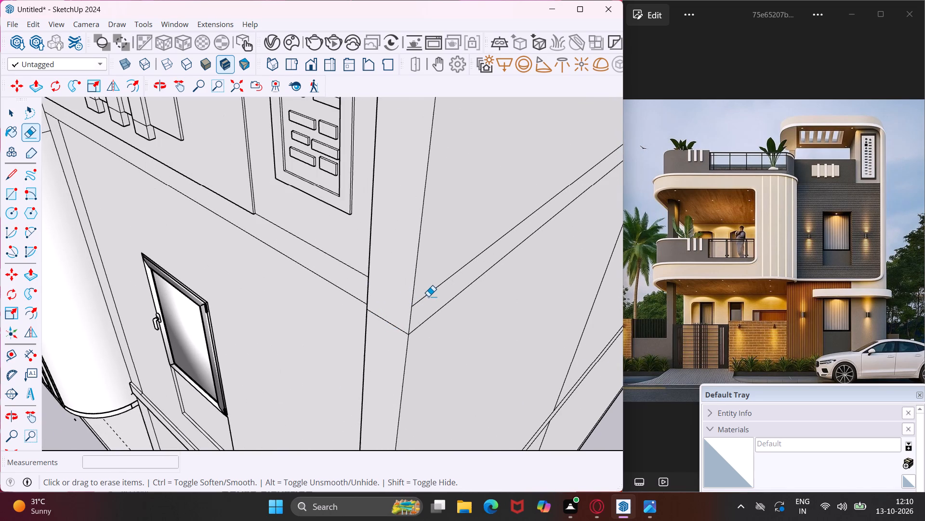
left_click(426, 295)
left_click(422, 324)
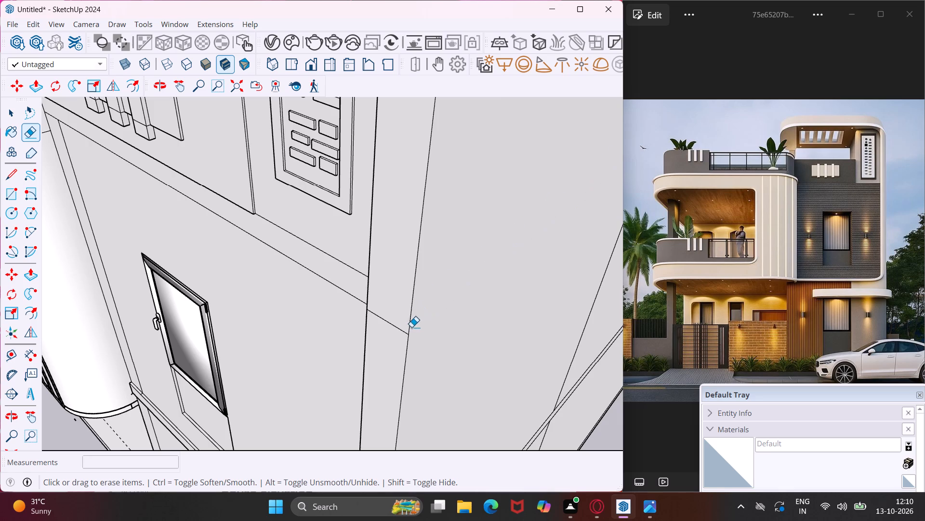
left_click(397, 331)
left_click(392, 323)
Erase the between-storeys band's upper edge on the tower's front corner strip and both band edges on the adjoining side wall.
scroll(380, 326, "down", 13)
middle_click_drag(387, 334, 449, 230)
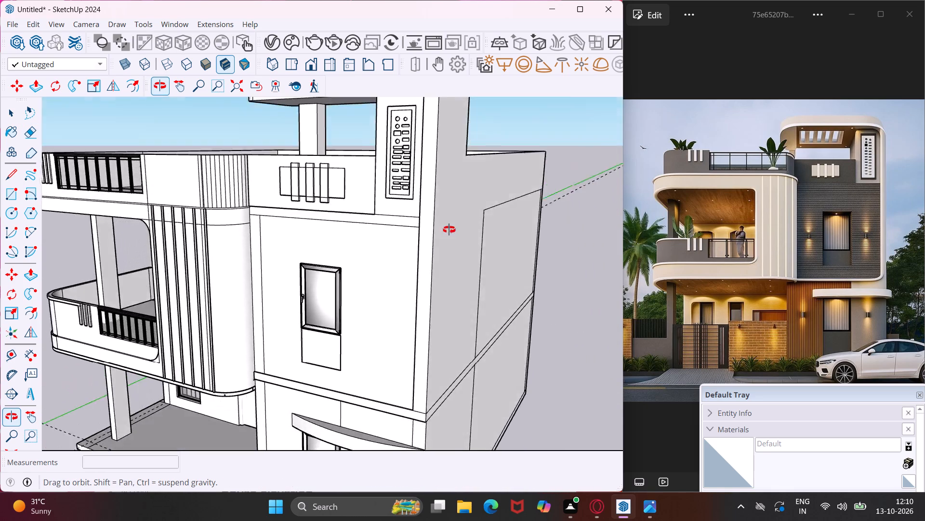
middle_click_drag(449, 230, 525, 151)
scroll(476, 361, "up", 6)
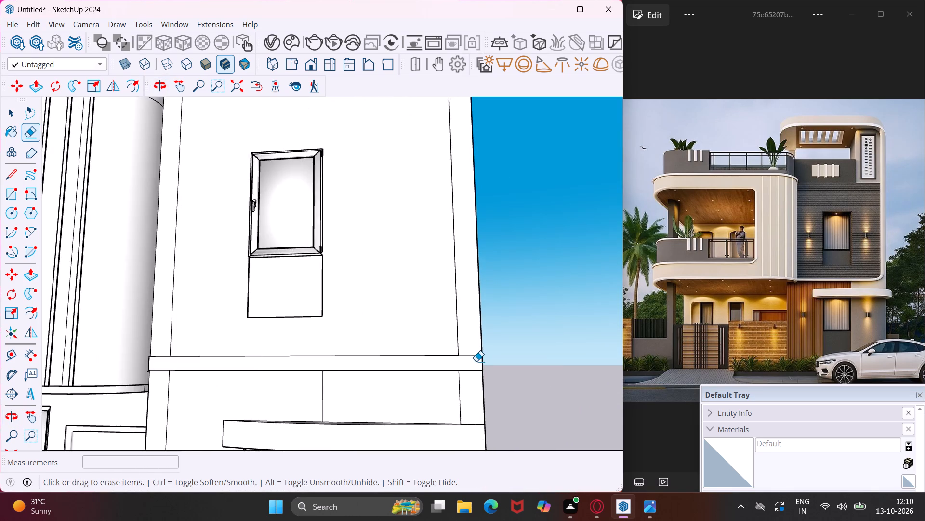
scroll(476, 361, "up", 3)
left_click(468, 353)
middle_click_drag(489, 351, 394, 365)
scroll(489, 351, "up", 1)
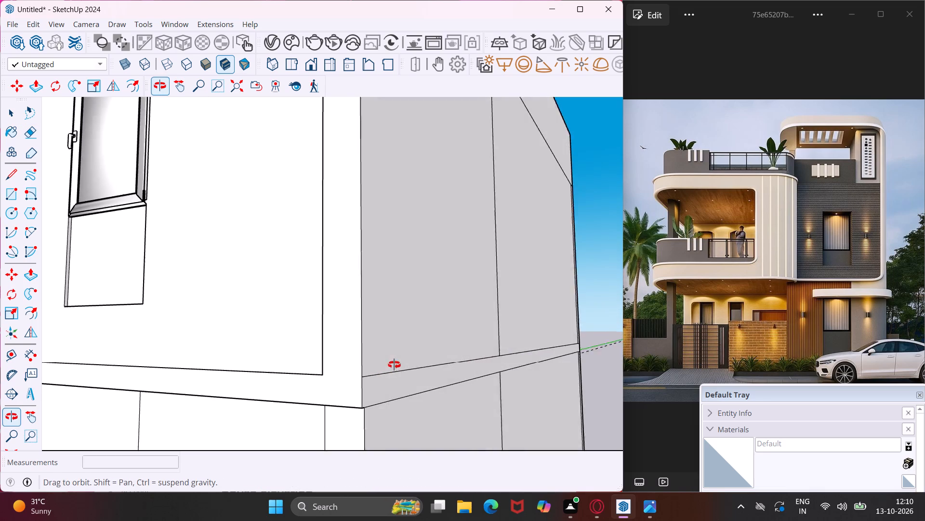
middle_click_drag(394, 365, 391, 364)
left_click(351, 375)
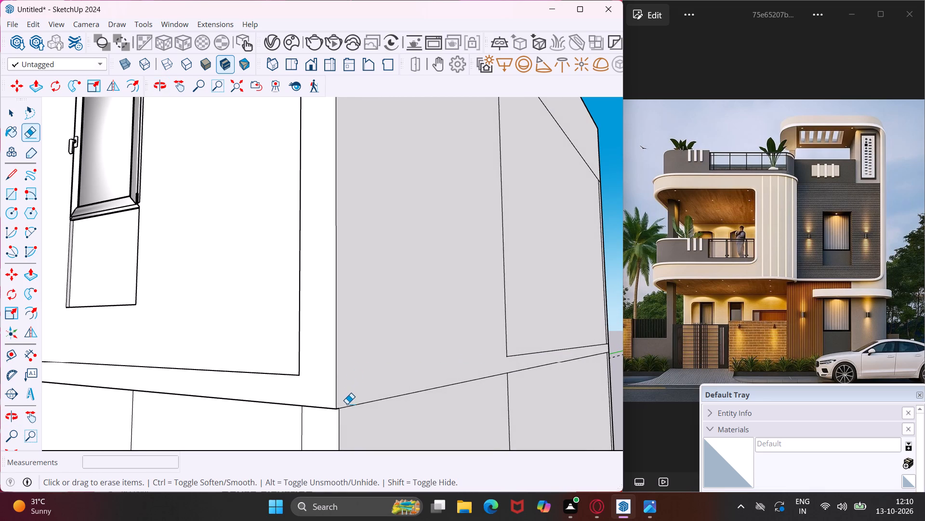
left_click(347, 406)
middle_click_drag(326, 401, 383, 361)
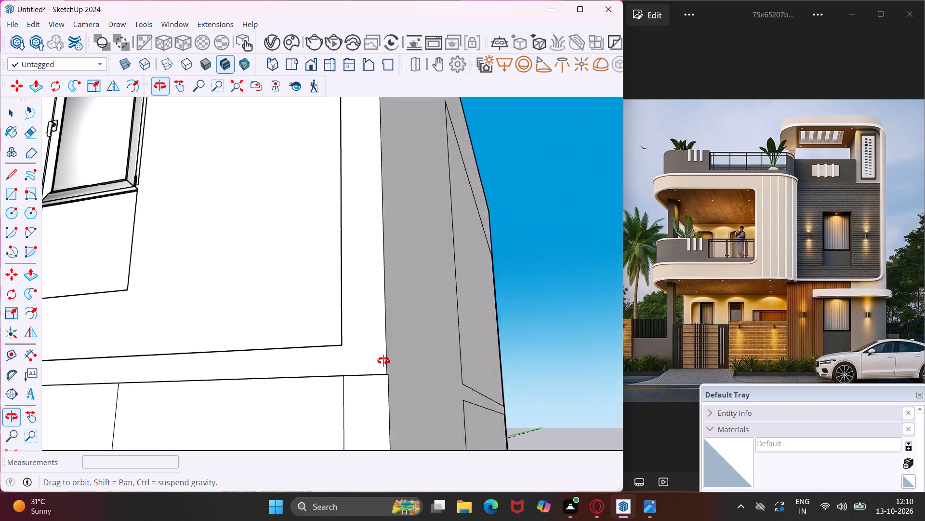
middle_click_drag(383, 361, 455, 315)
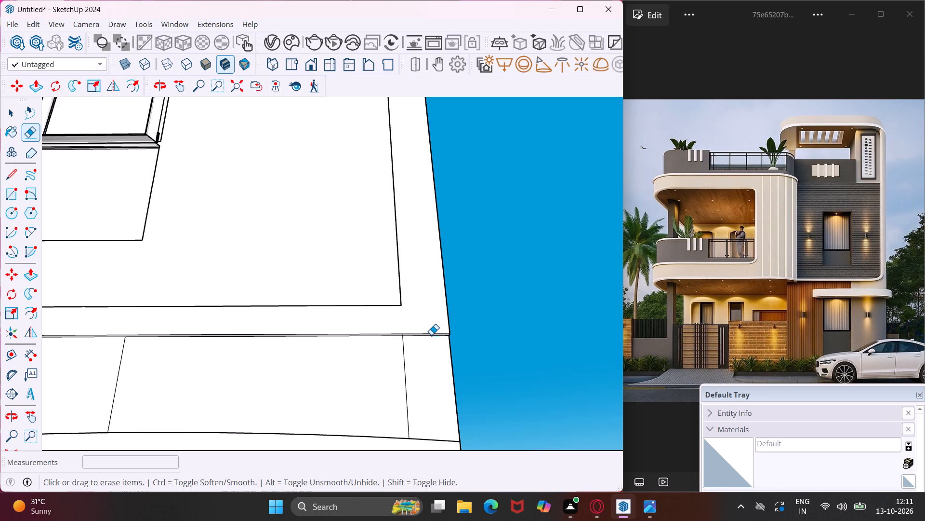
key("Escape")
key("space")
Push the corner sliver beneath the roof slab down about 17' 1 1/4", to just above the between-storeys line.
middle_click_drag(447, 319, 316, 485)
scroll(372, 342, "down", 11)
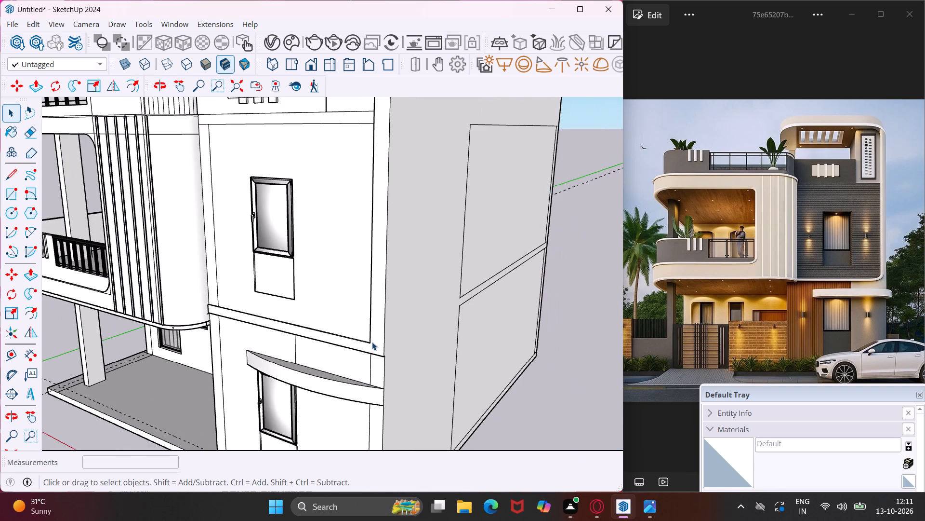
scroll(372, 342, "down", 11)
scroll(381, 212, "up", 8)
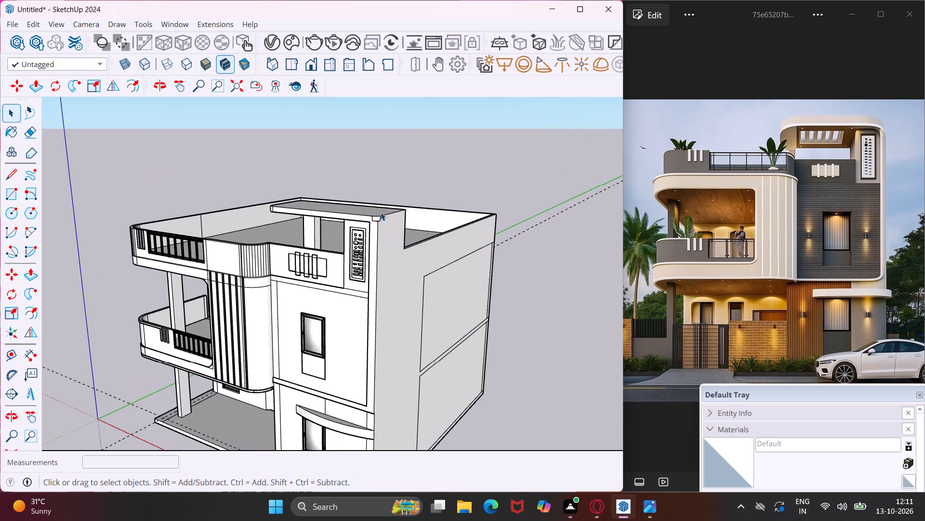
scroll(381, 212, "up", 14)
left_click(352, 299)
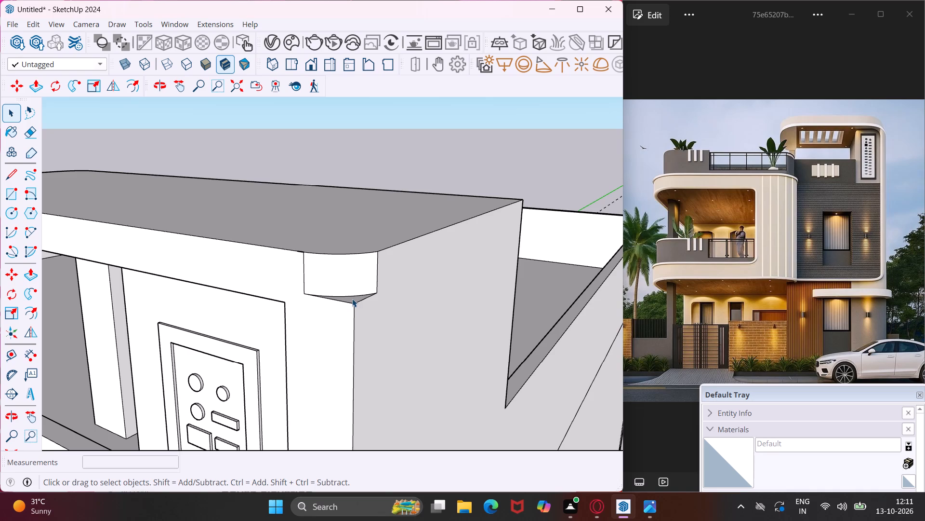
scroll(352, 299, "up", 8)
left_click(352, 303)
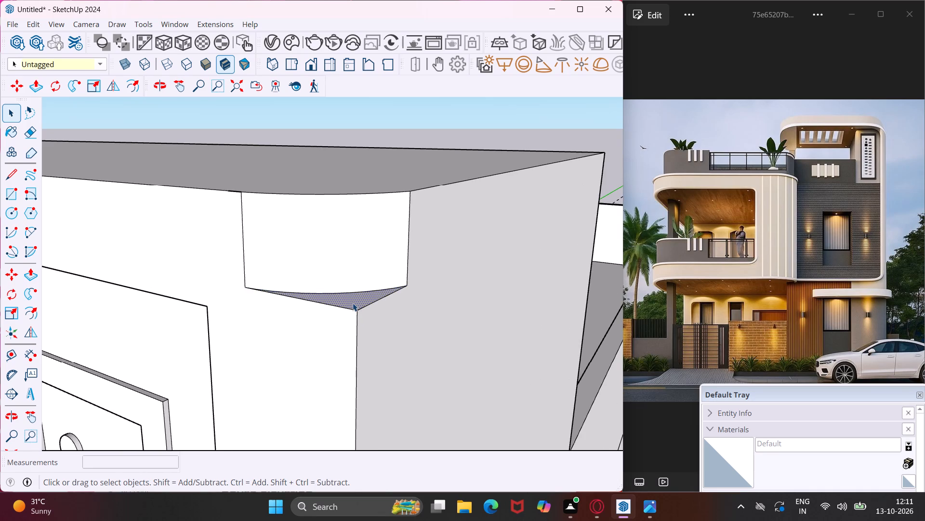
key("p")
left_click(353, 303)
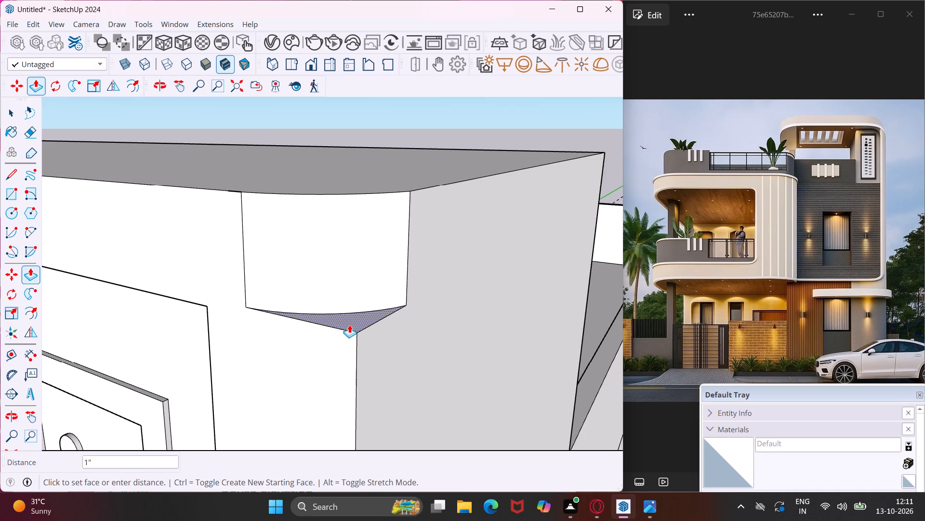
scroll(349, 325, "down", 7)
scroll(348, 326, "down", 14)
scroll(348, 326, "down", 14)
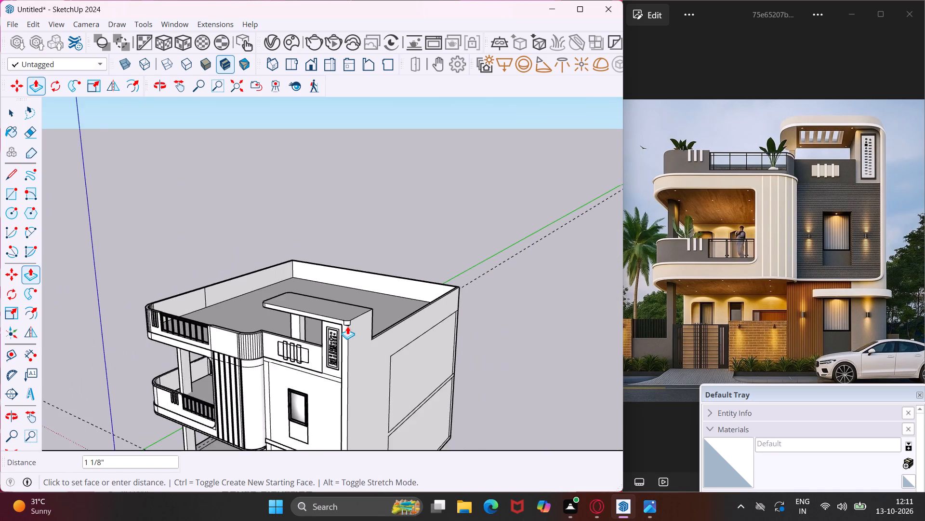
scroll(347, 326, "down", 11)
scroll(349, 378, "up", 7)
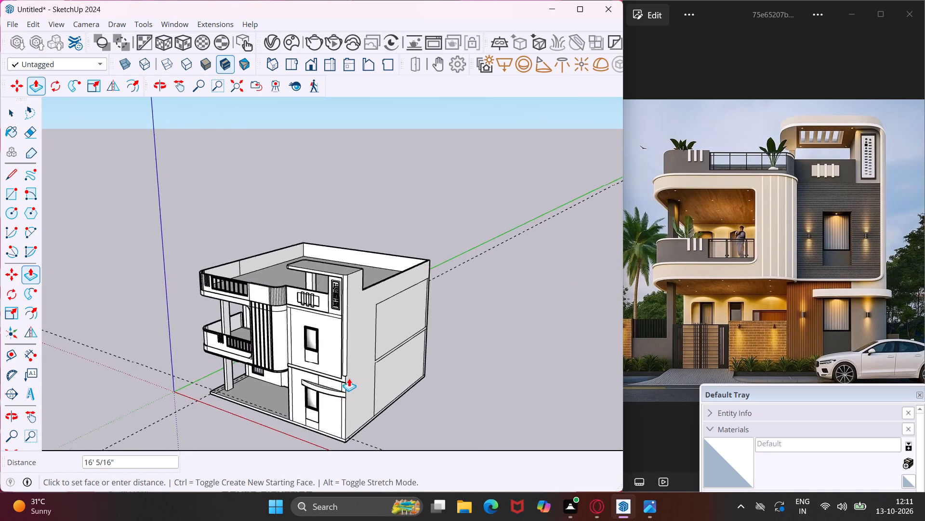
scroll(349, 378, "up", 13)
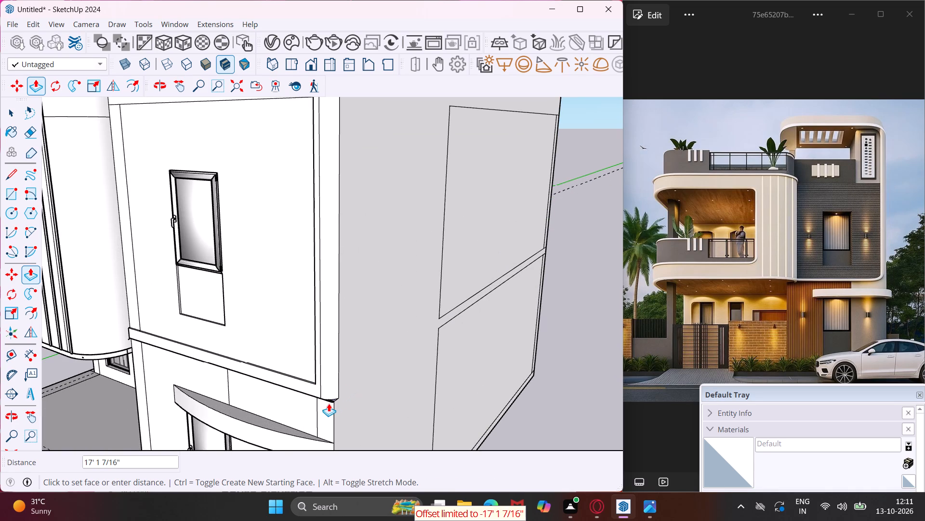
middle_click_drag(331, 405, 448, 386)
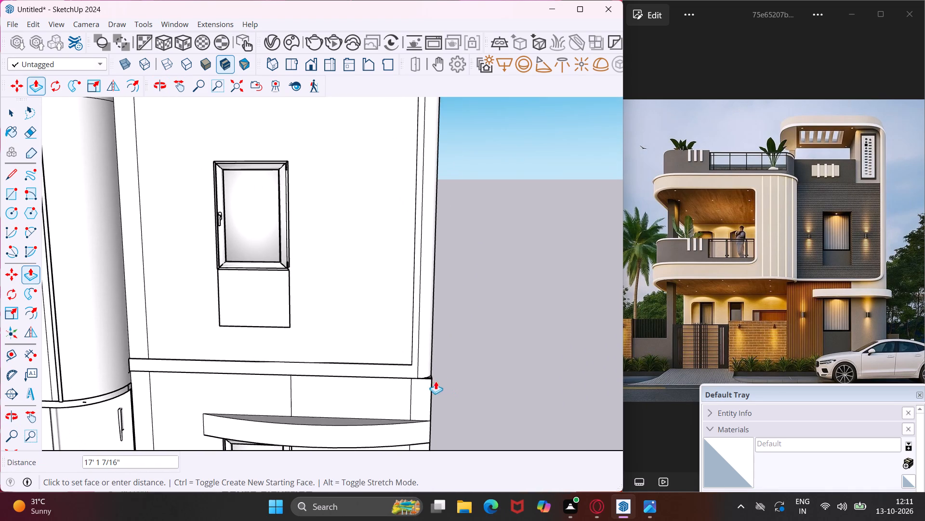
scroll(423, 378, "up", 14)
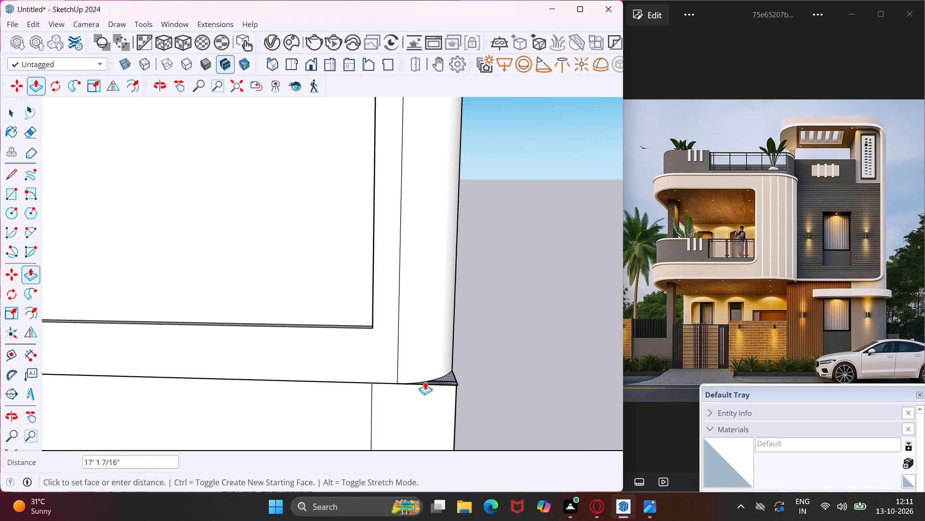
scroll(421, 383, "up", 9)
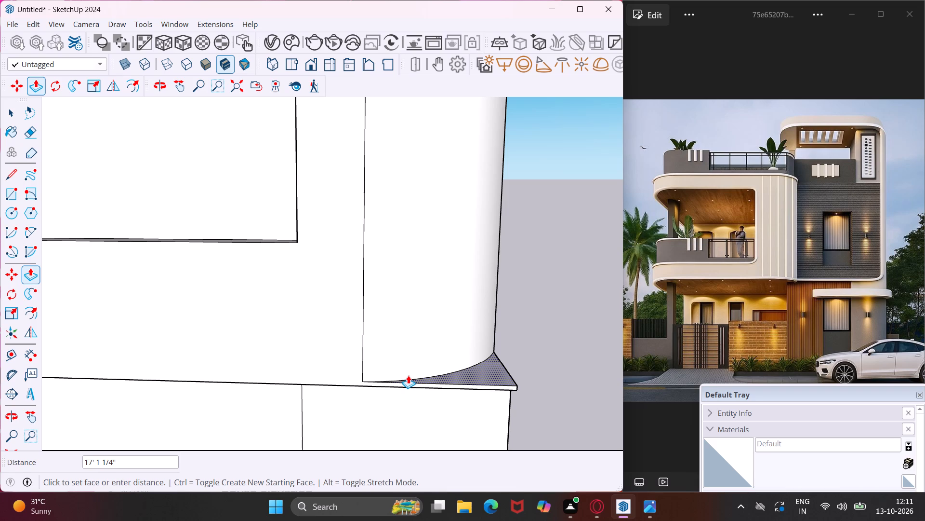
left_click(408, 375)
key("Escape")
key("space")
Examine the whole front facade and the rounded tower corner against the reference photo.
scroll(415, 356, "down", 5)
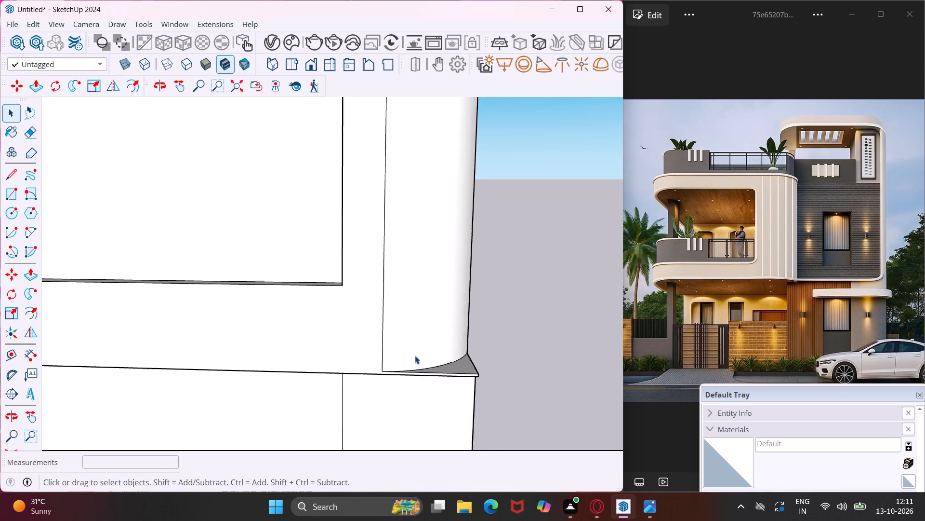
scroll(415, 356, "down", 19)
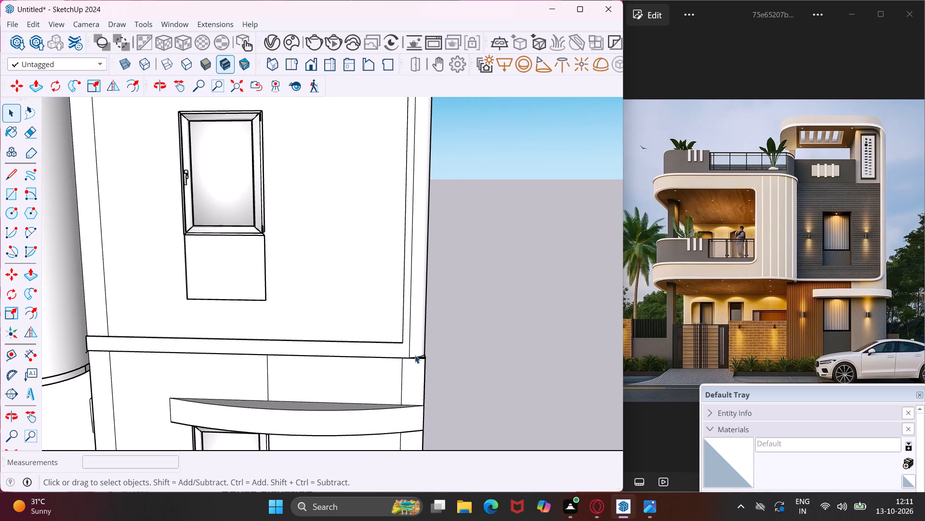
scroll(427, 357, "down", 7)
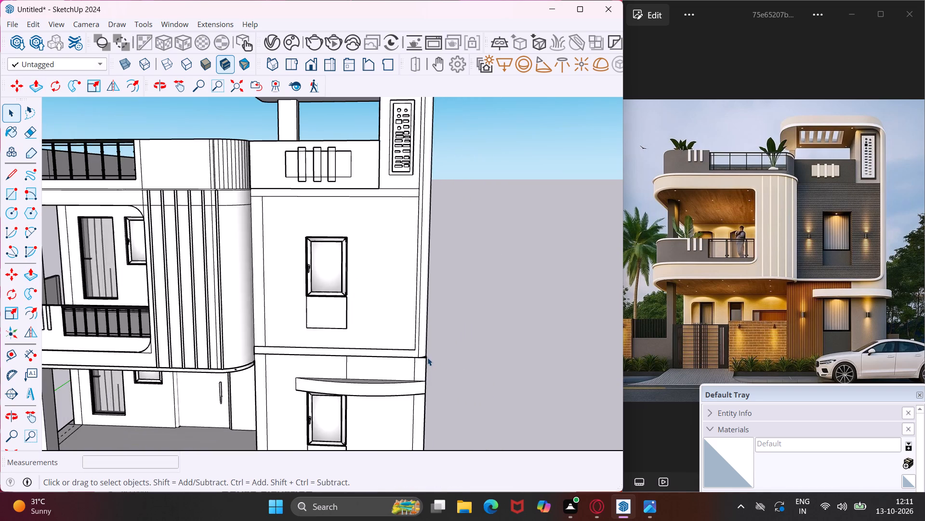
scroll(426, 358, "down", 5)
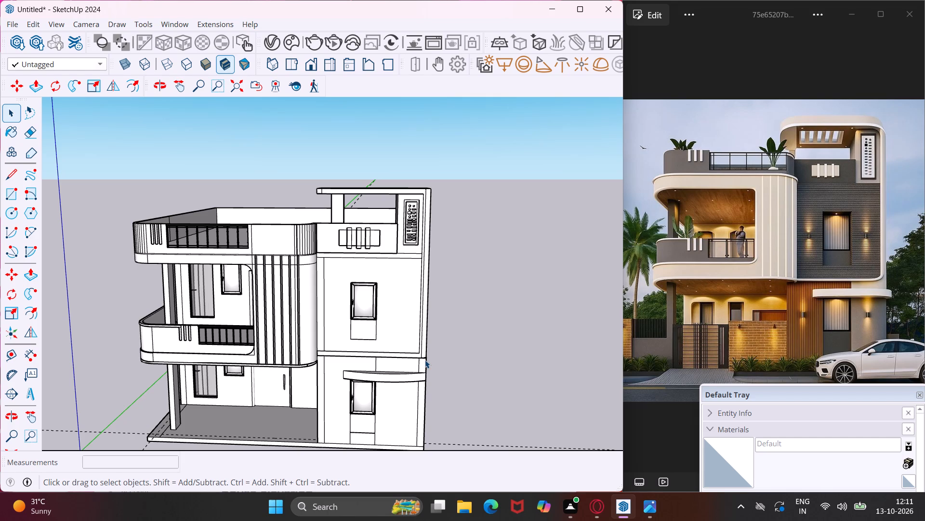
middle_click_drag(345, 338, 357, 338)
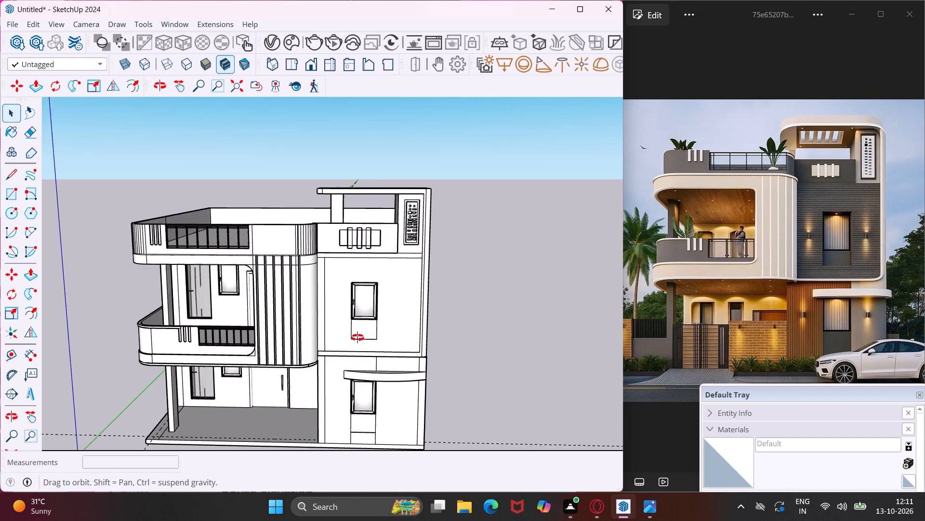
middle_click_drag(357, 338, 376, 344)
scroll(376, 344, "up", 5)
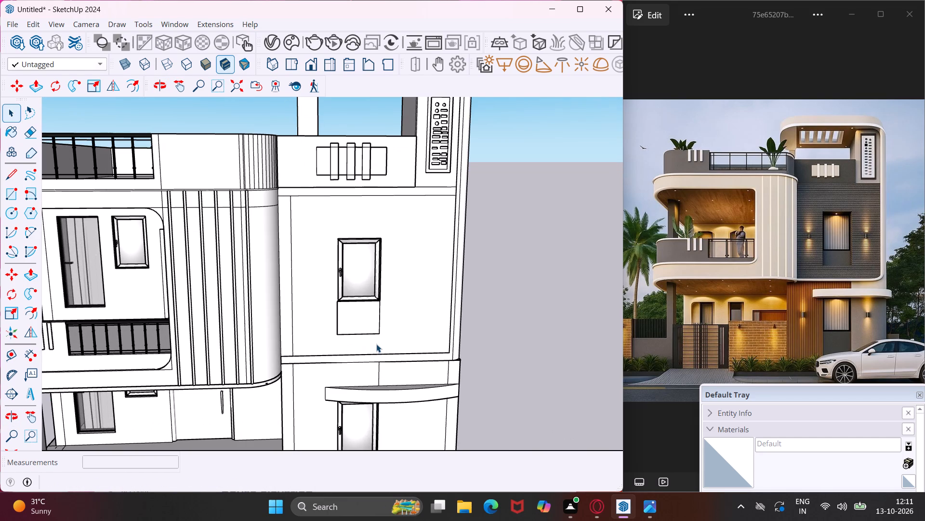
middle_click_drag(376, 344, 390, 353)
scroll(357, 329, "down", 3)
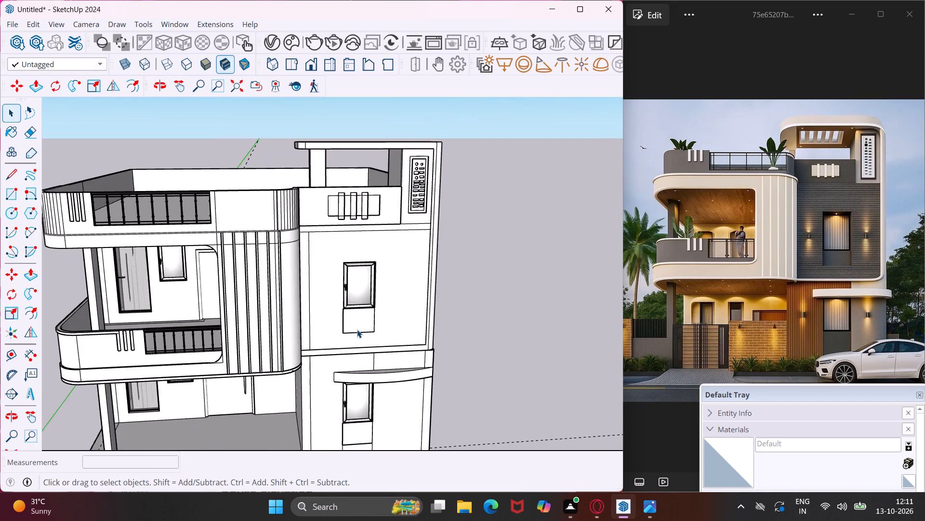
scroll(357, 329, "down", 4)
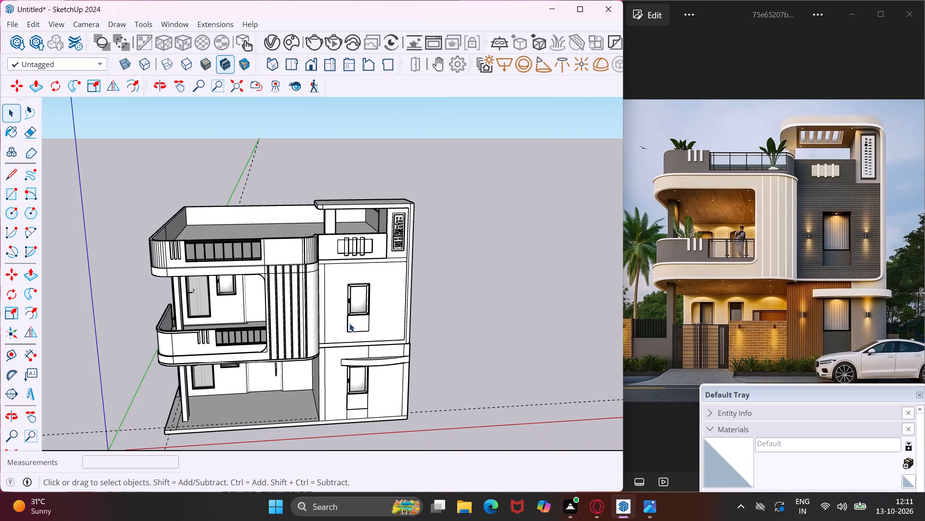
scroll(333, 300, "up", 4)
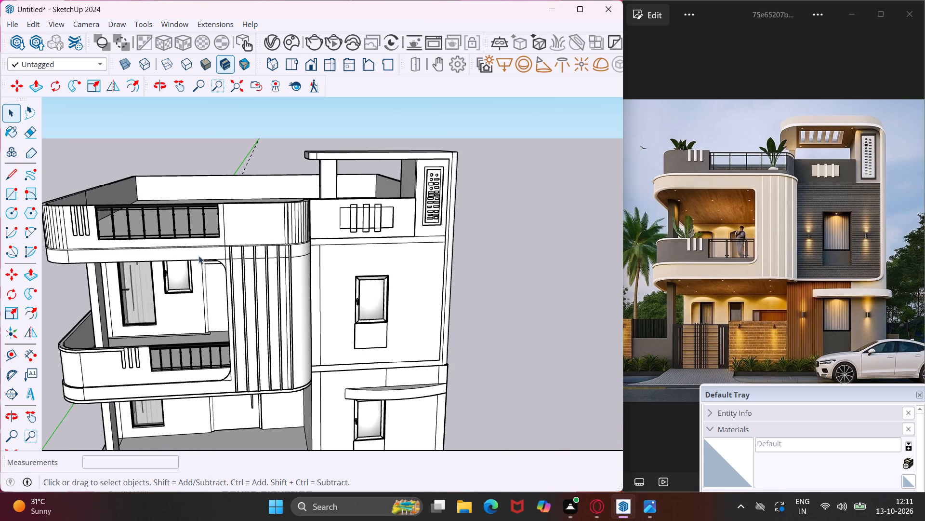
Draw a thin rectangle about 9/16" by 10' 9" across the tower's front wall, just below the upper horizontal band.
left_click(20, 186)
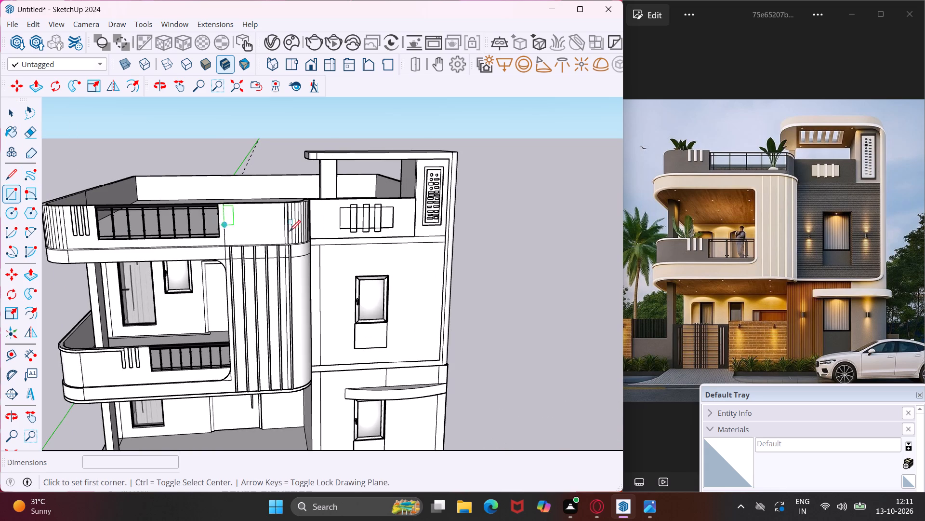
scroll(313, 252, "up", 12)
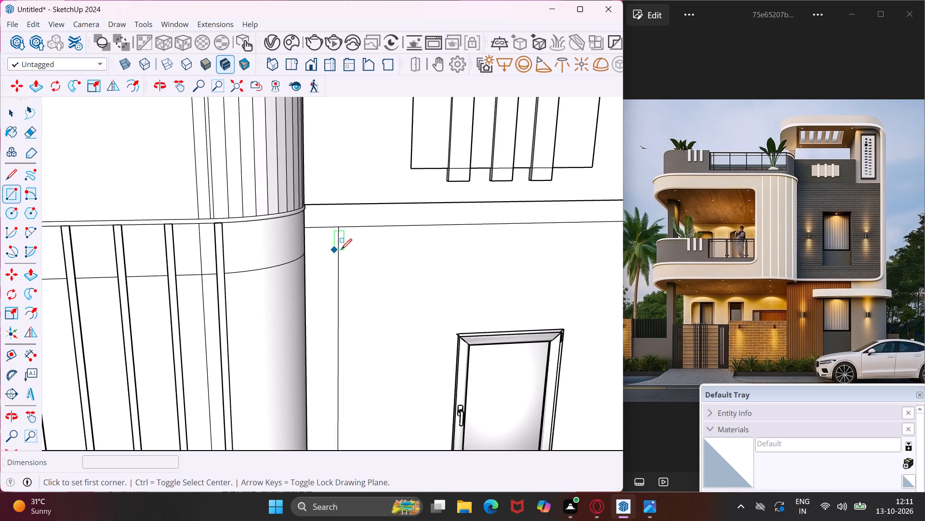
scroll(305, 235, "up", 4)
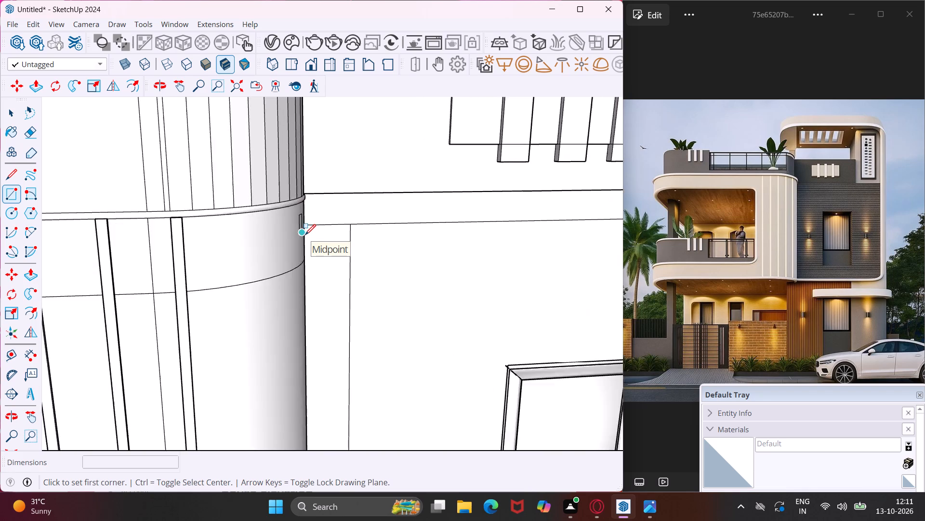
scroll(305, 235, "up", 9)
middle_click_drag(326, 232, 294, 246)
left_click(315, 221)
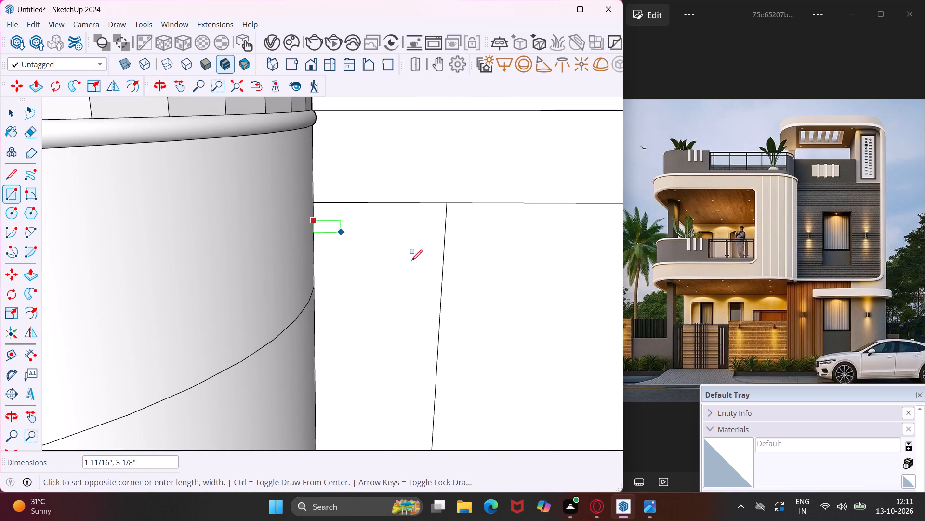
scroll(423, 265, "down", 19)
scroll(423, 265, "down", 6)
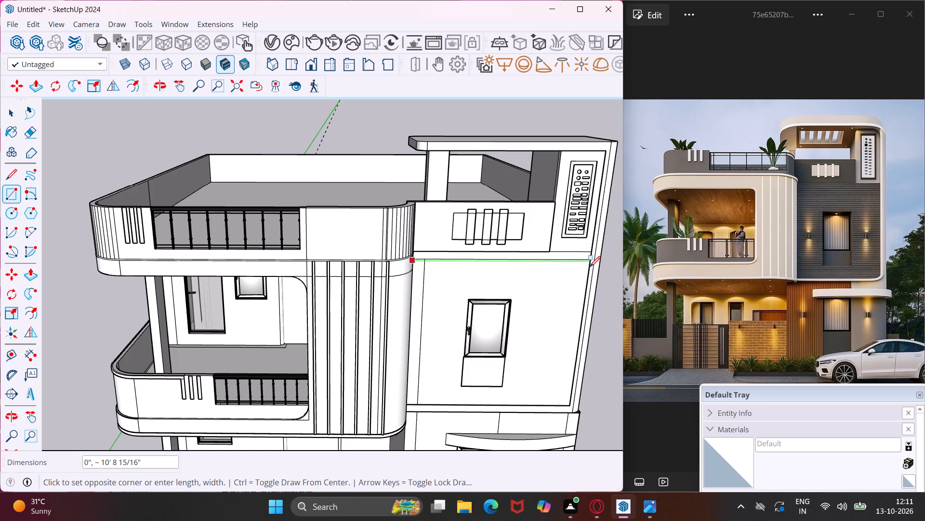
scroll(590, 267, "up", 20)
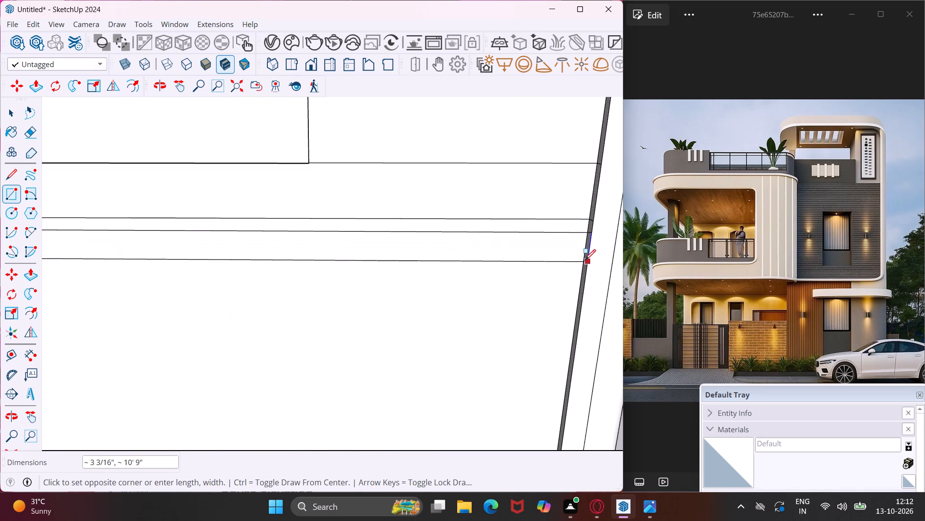
middle_click_drag(588, 242, 644, 230)
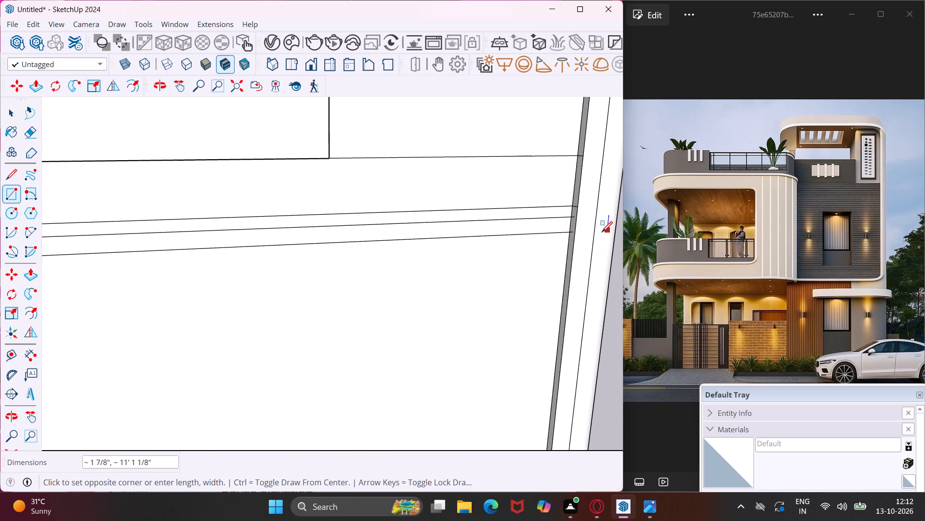
scroll(569, 224, "up", 13)
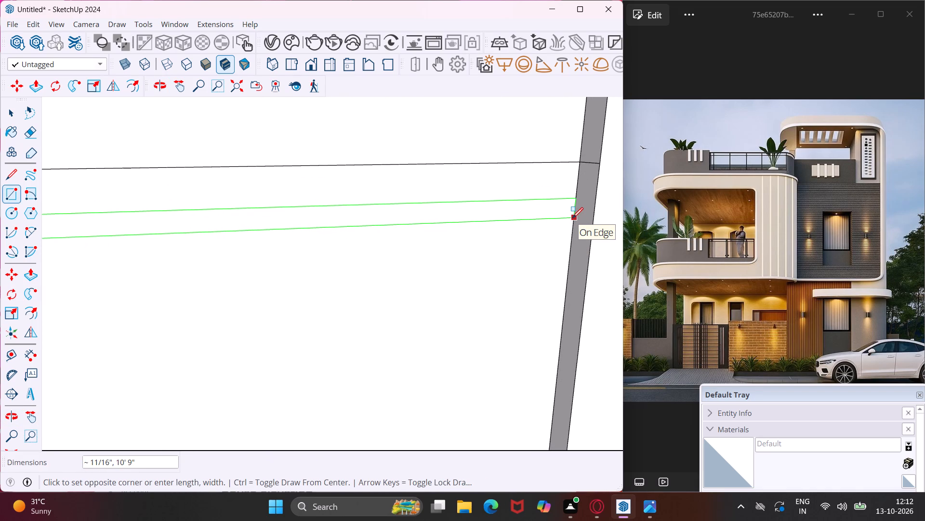
left_click(572, 216)
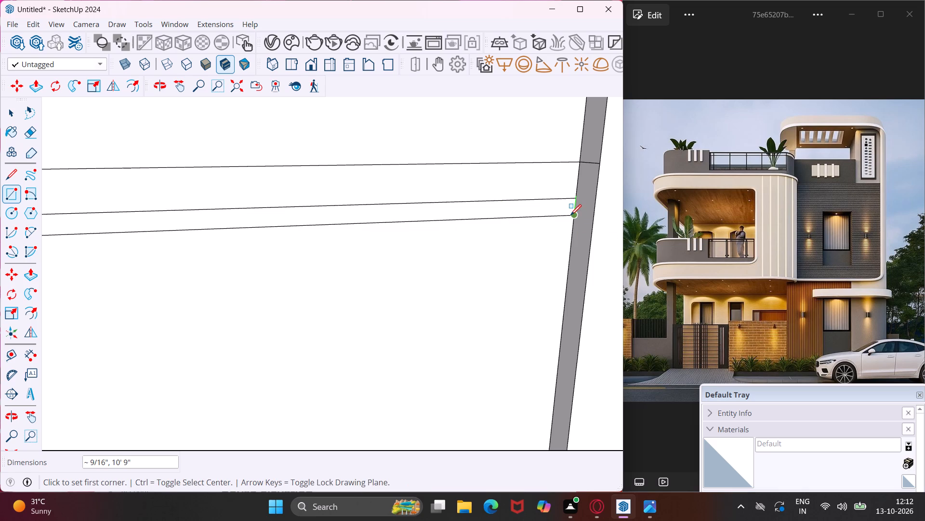
key("Escape")
key("space")
Erase the vertical line beside the rounded balcony wall on the tower front, including its short pieces crossing the thin strip.
scroll(537, 206, "down", 17)
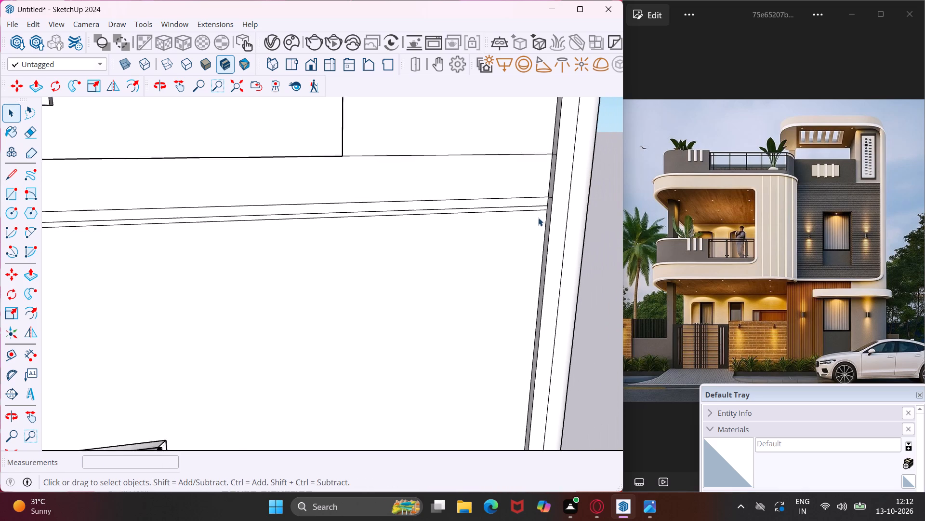
scroll(538, 218, "down", 7)
key("e")
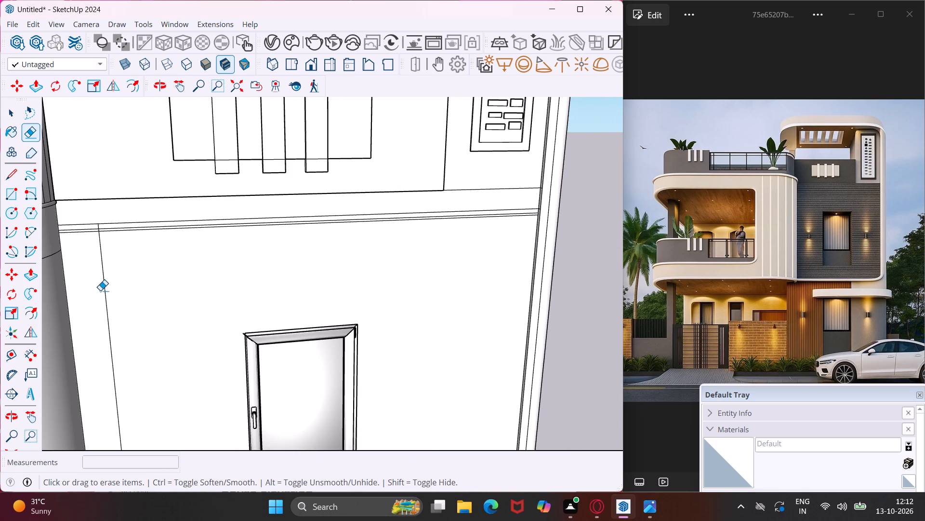
left_click(100, 272)
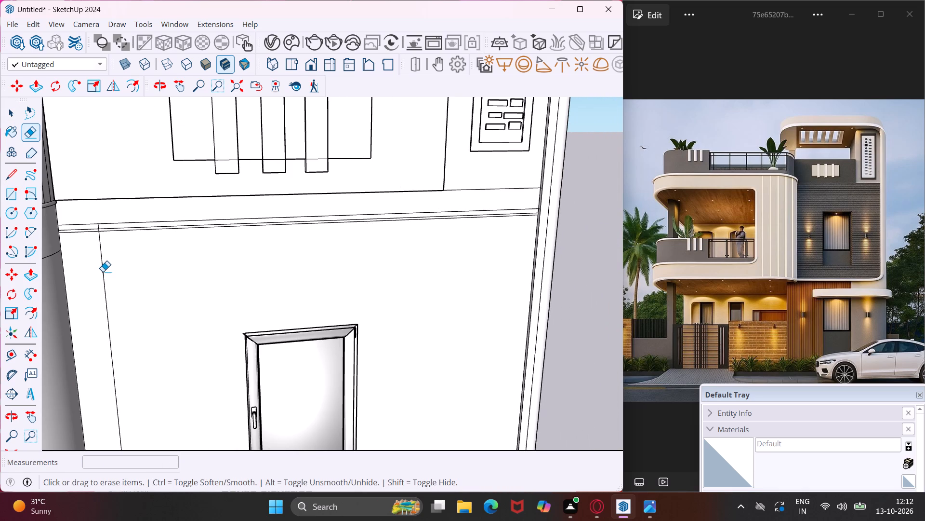
left_click(103, 272)
scroll(101, 225, "up", 9)
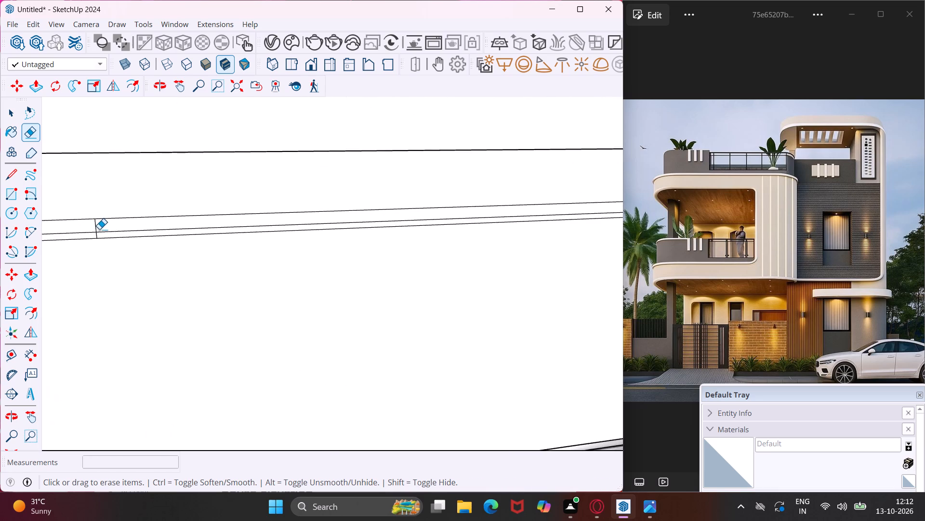
scroll(99, 229, "up", 12)
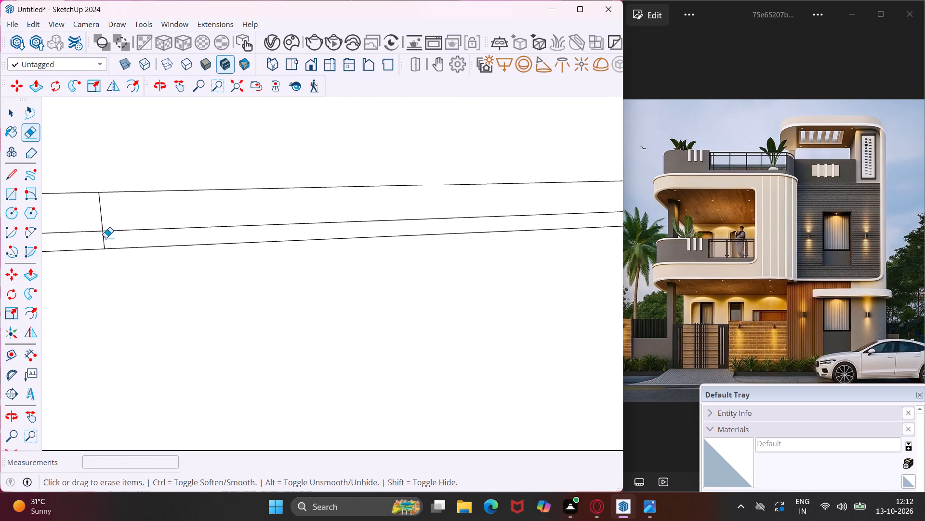
left_click(102, 240)
left_click(100, 219)
scroll(100, 220, "down", 8)
scroll(132, 282, "down", 16)
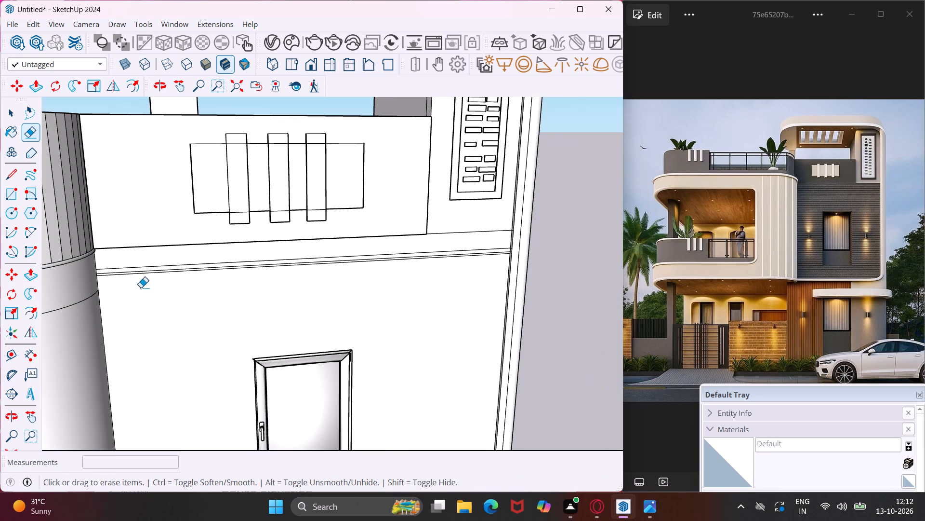
scroll(141, 288, "down", 1)
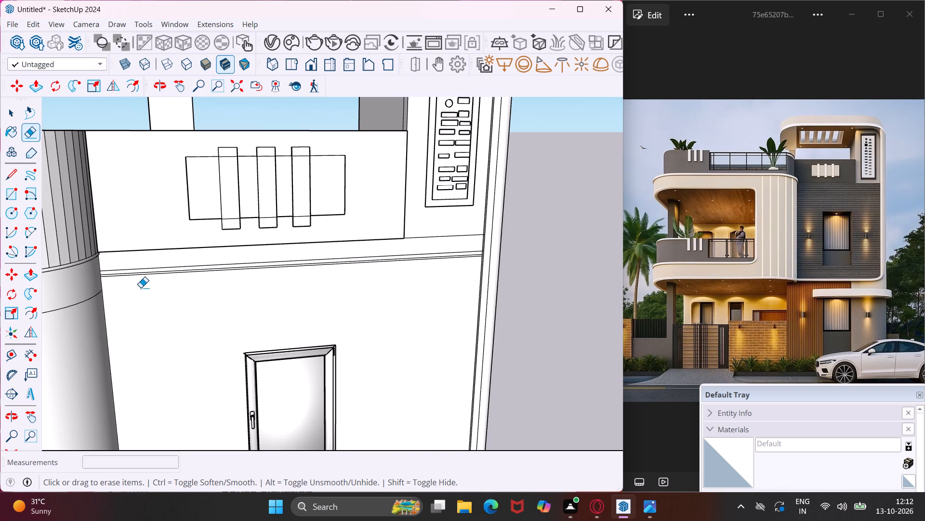
middle_click_drag(141, 288, 182, 240)
scroll(183, 243, "down", 4)
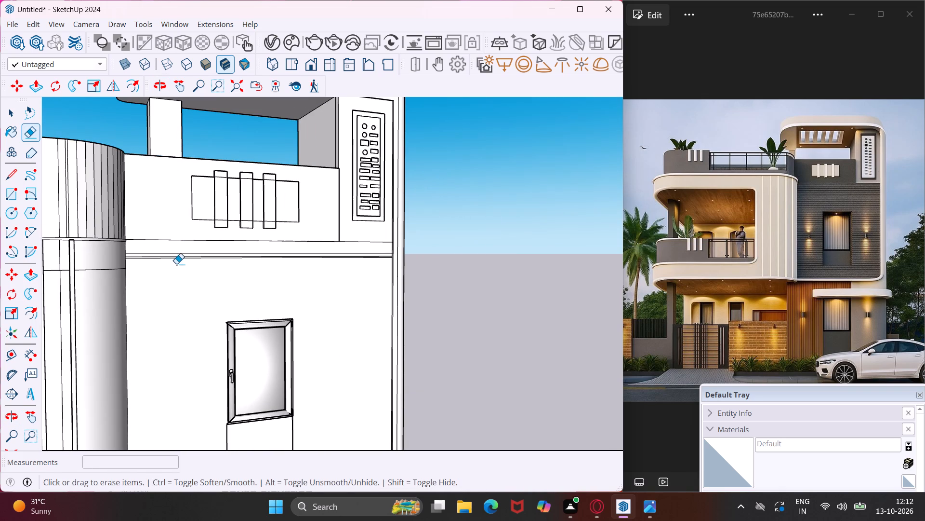
key("Escape")
key("space")
Move the thin strip's lower edge down about 1/2" to widen the strip.
scroll(168, 260, "up", 13)
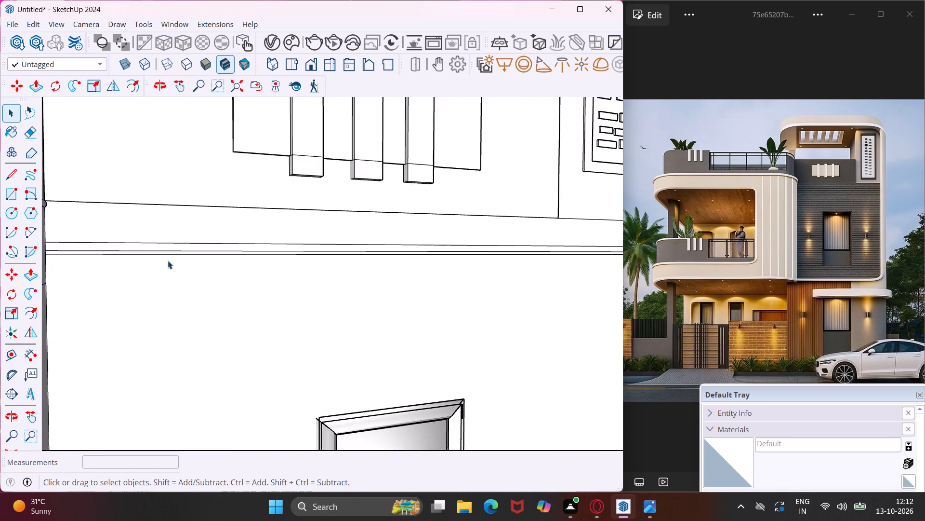
scroll(168, 260, "up", 2)
middle_click_drag(168, 260, 277, 279)
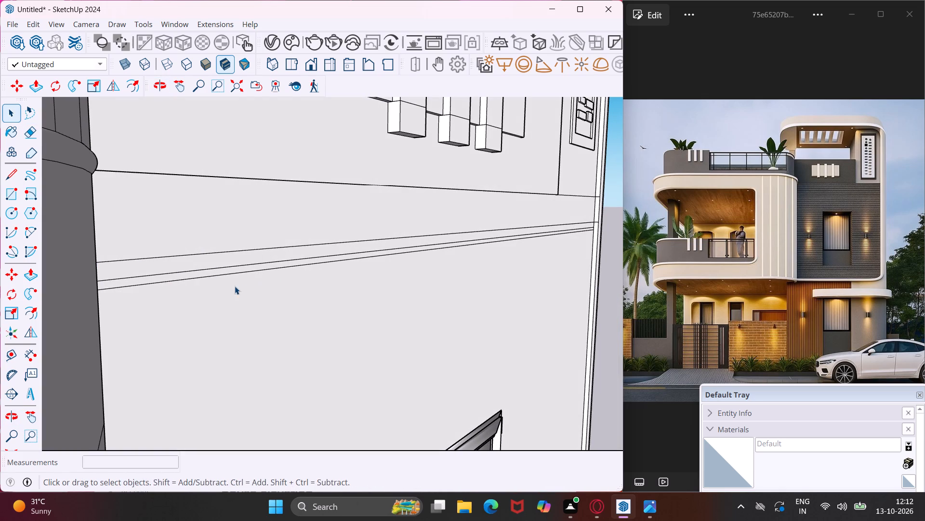
left_click(223, 274)
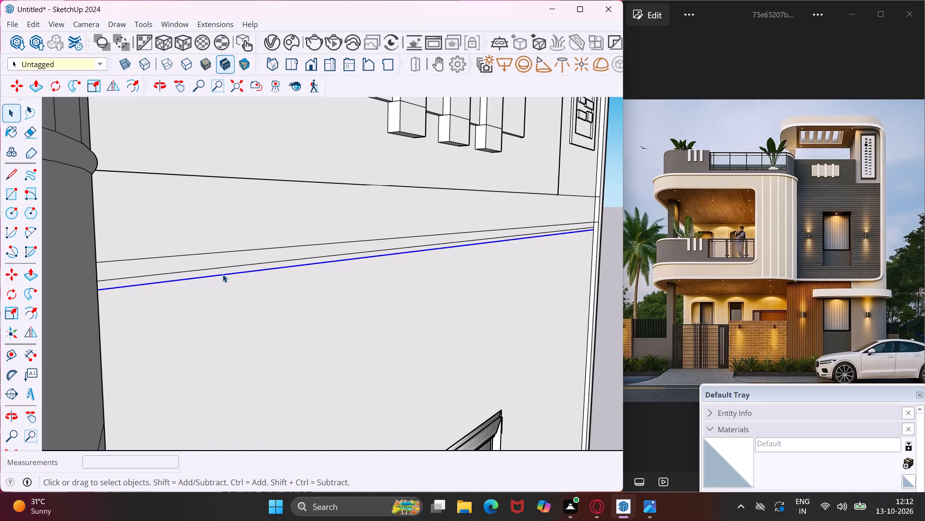
key("m")
left_click(223, 274)
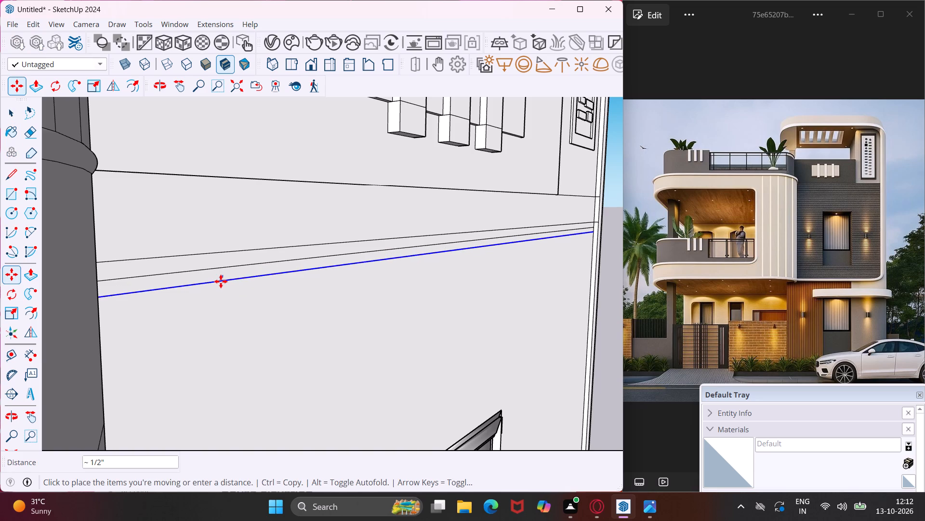
left_click(221, 281)
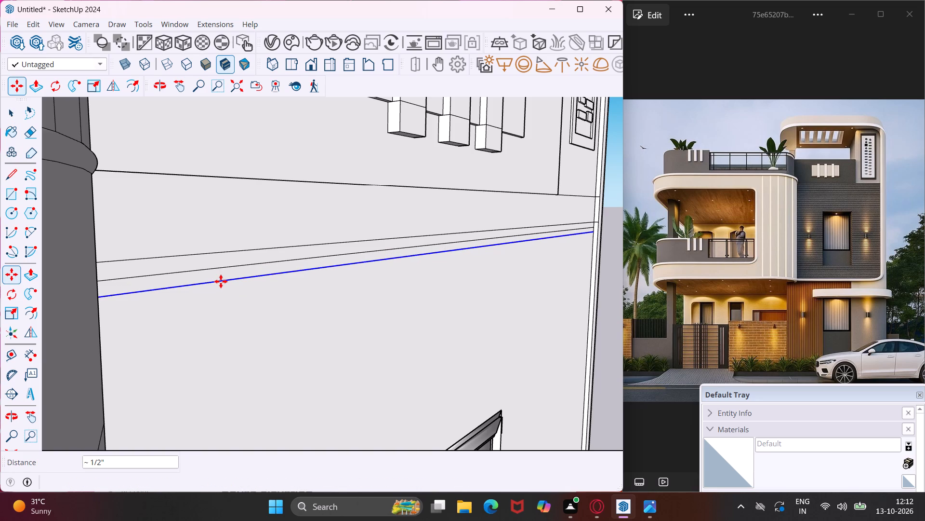
key("Escape")
key("space")
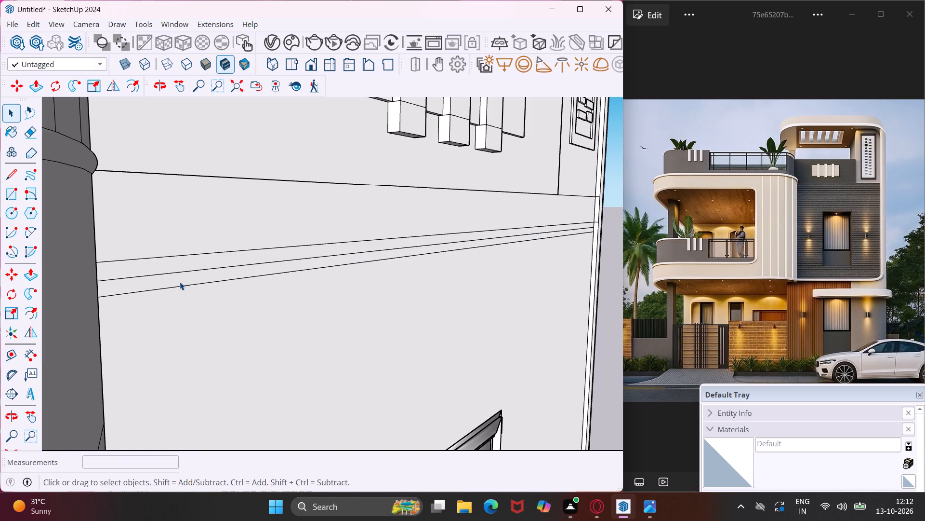
Move the widened strip face down about 3/8", away from the band line above it.
left_click(177, 281)
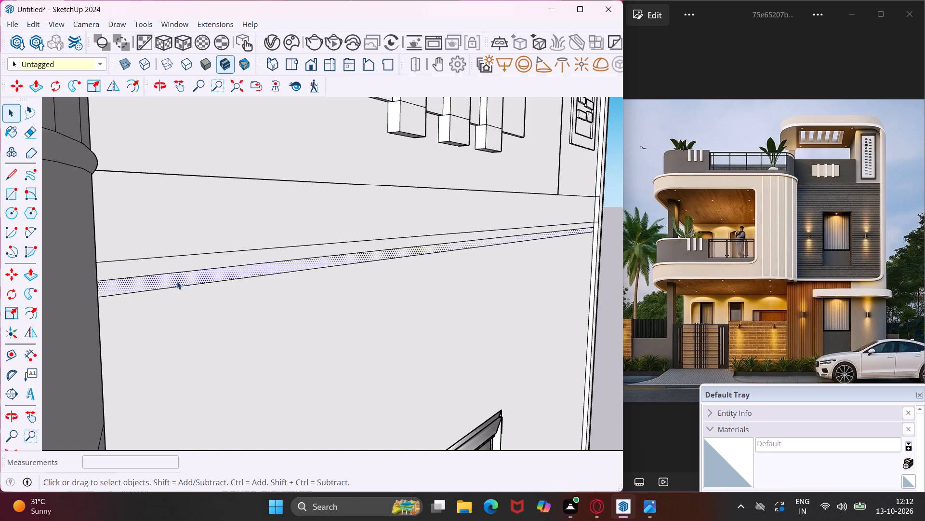
key("m")
left_click(177, 281)
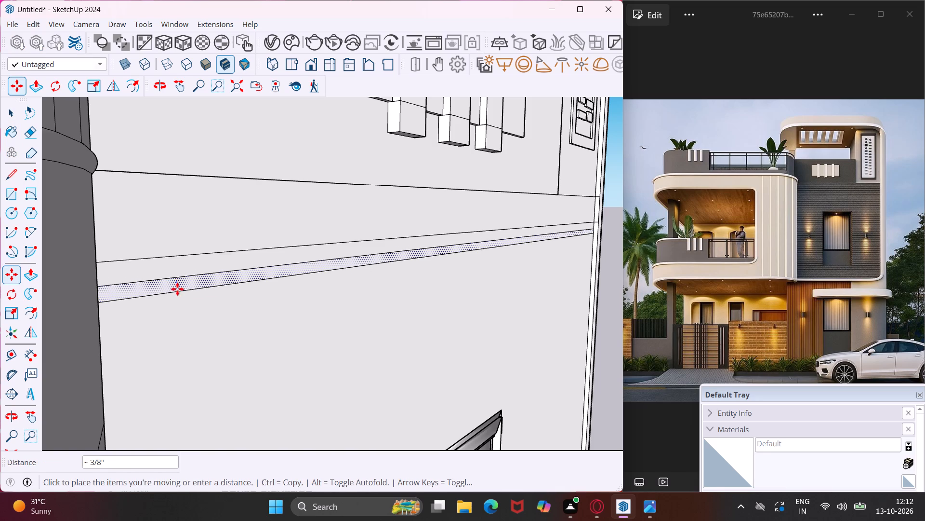
left_click(177, 289)
Copy the strip 2 11/16" down the tower's front wall and repeat it as an array of 5 copies.
left_click(177, 289)
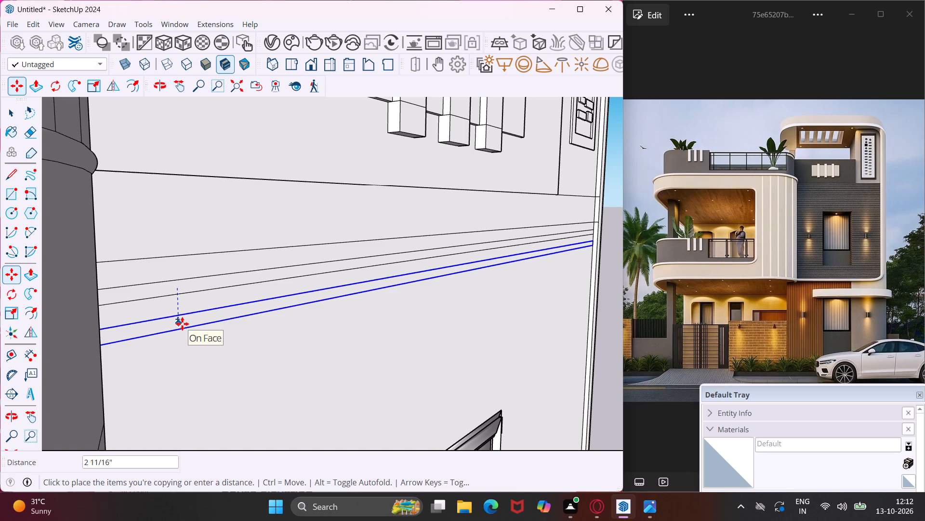
left_click(182, 324)
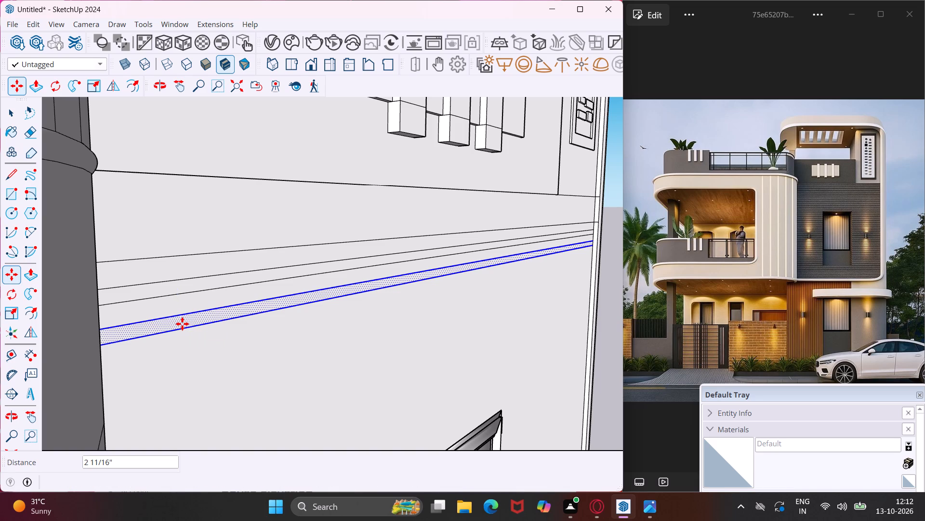
key("asterisk")
key("5")
key("Return")
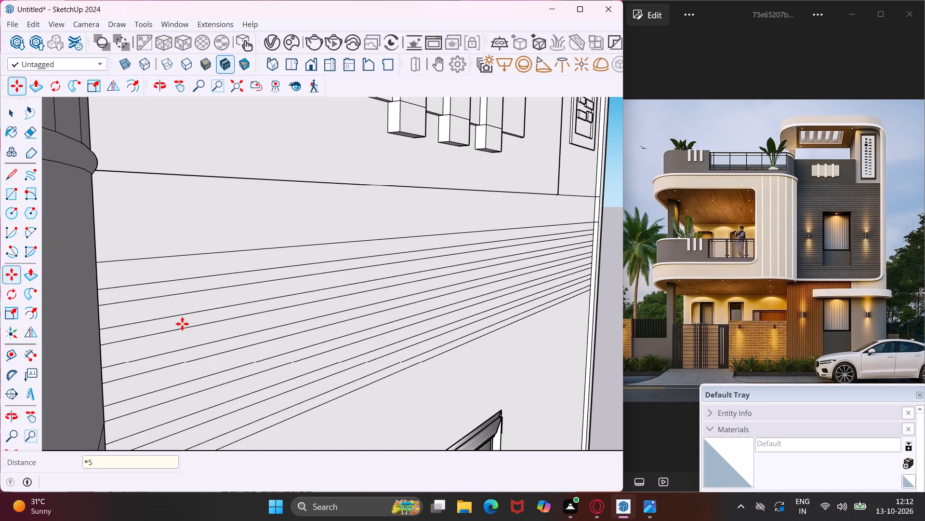
Copy the lowest groove strip about 2 15/16" down the tower's front wall and repeat it as an array of 4 copies.
scroll(186, 323, "down", 10)
middle_click_drag(200, 392, 185, 370)
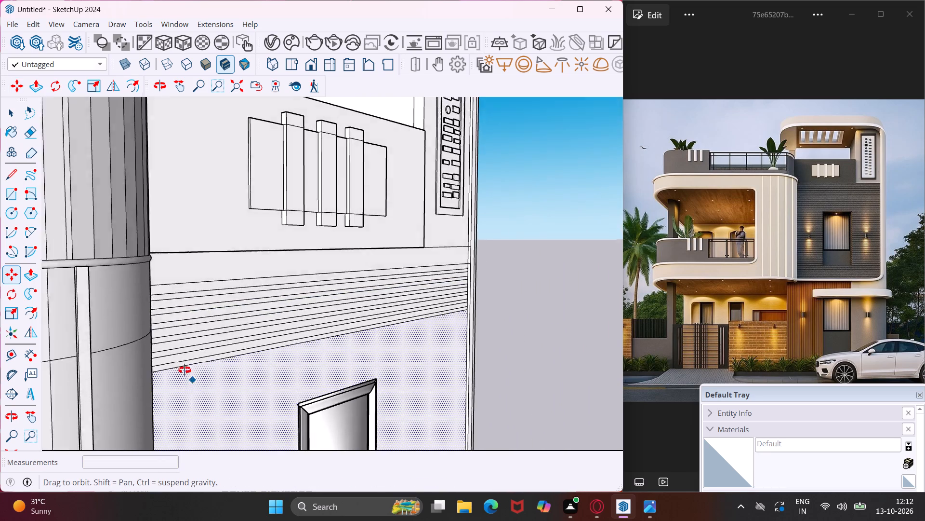
middle_click_drag(185, 370, 166, 329)
scroll(166, 329, "down", 5)
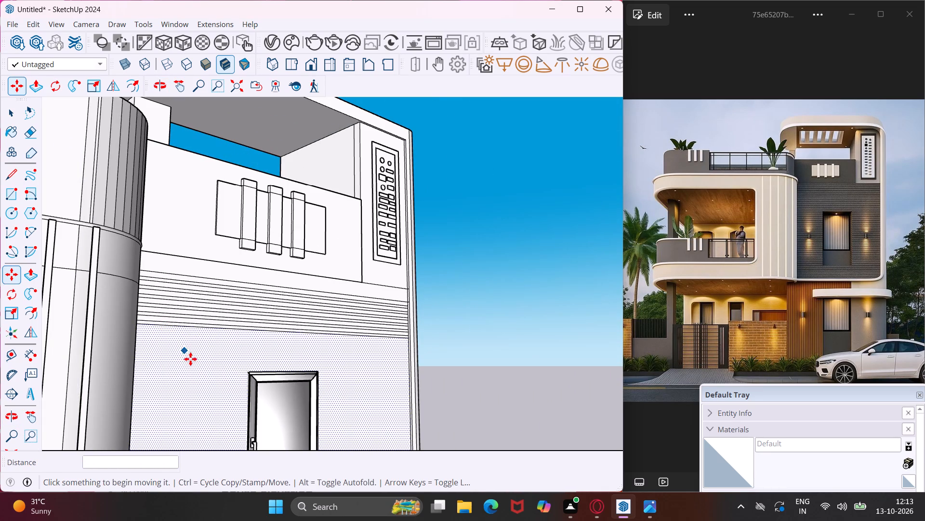
scroll(192, 360, "up", 9)
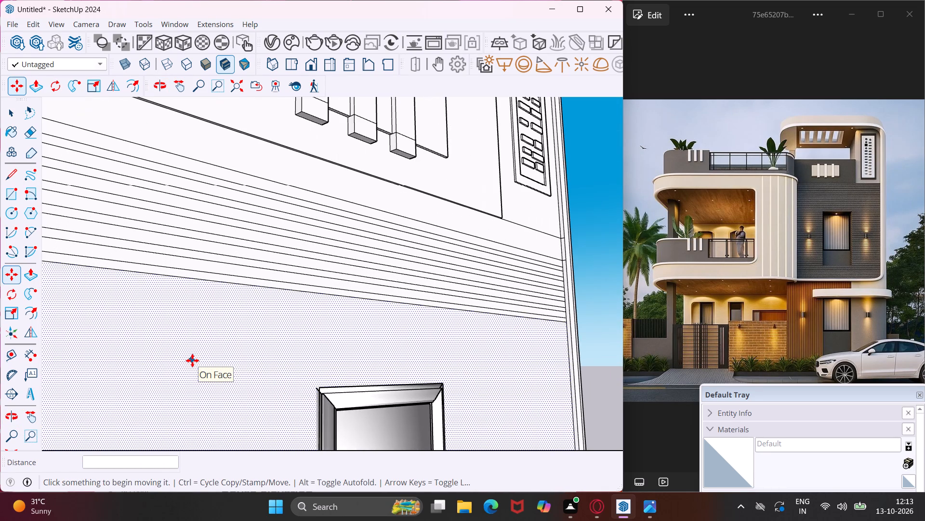
key("Escape")
key("space")
scroll(274, 286, "up", 3)
left_click(274, 284)
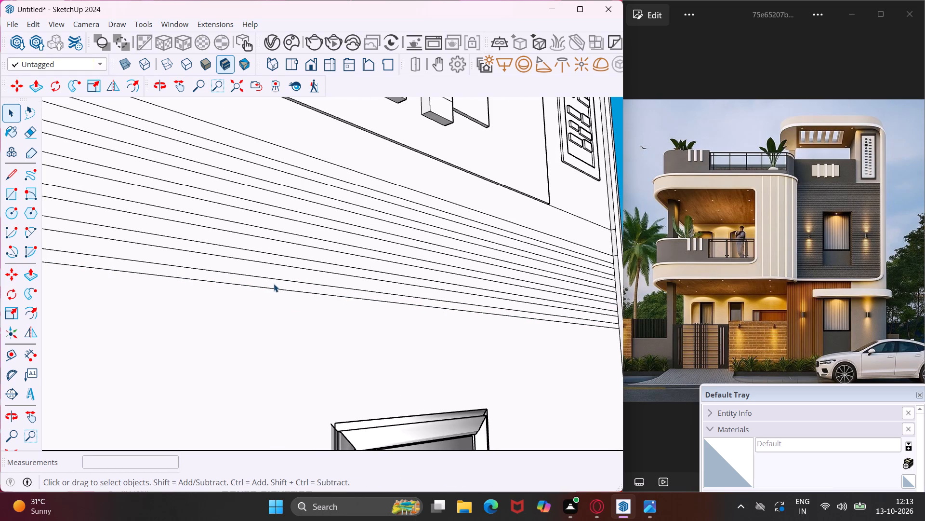
key("m")
left_click(274, 284)
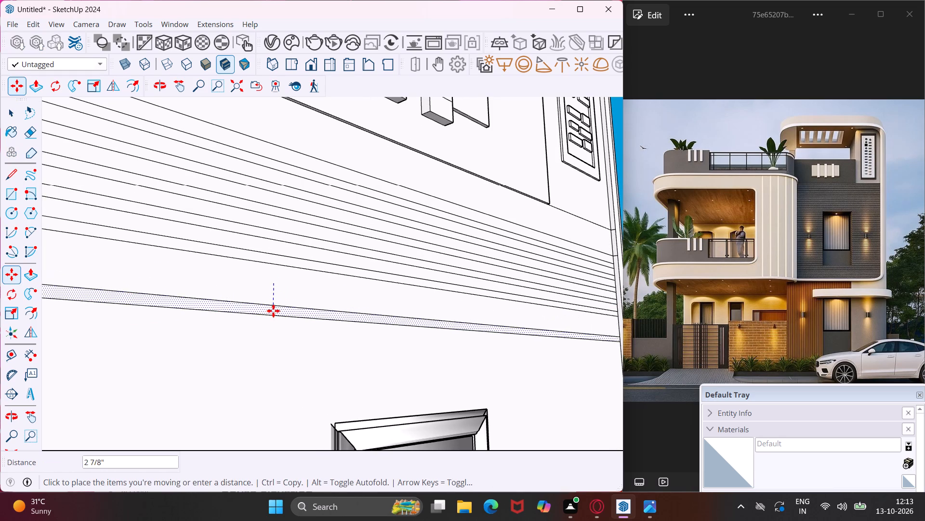
scroll(271, 312, "down", 15)
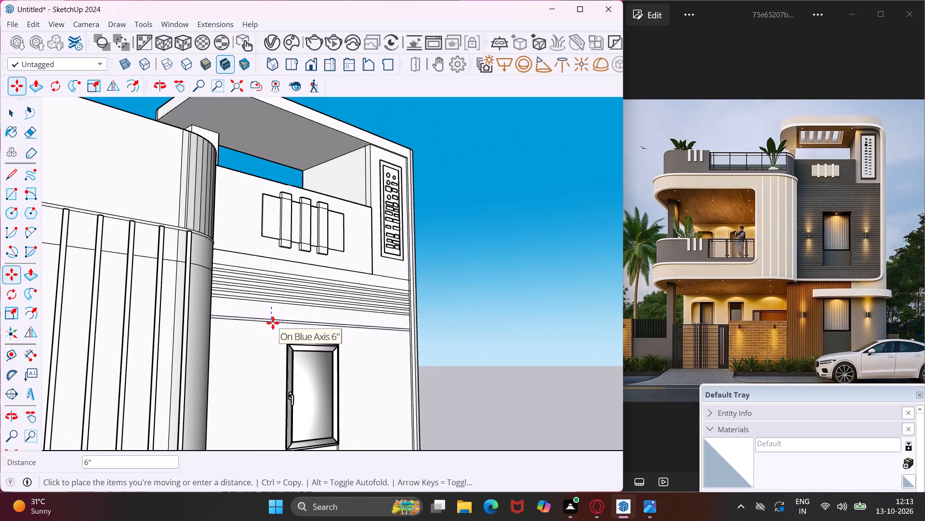
scroll(274, 335, "down", 6)
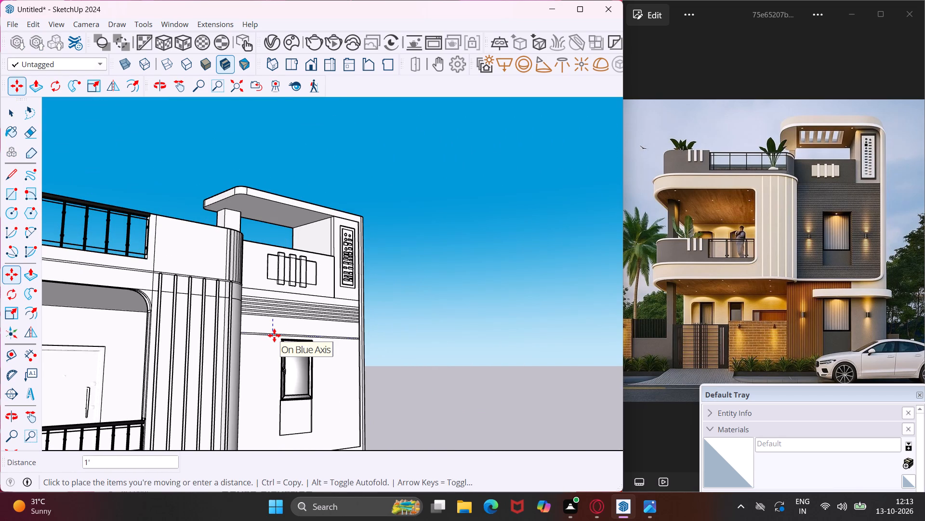
scroll(274, 335, "up", 9)
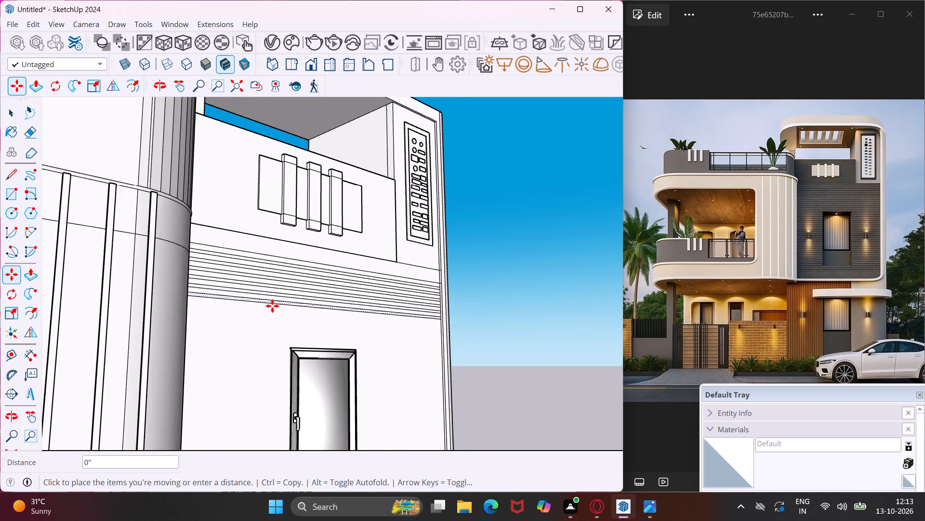
scroll(272, 306, "up", 2)
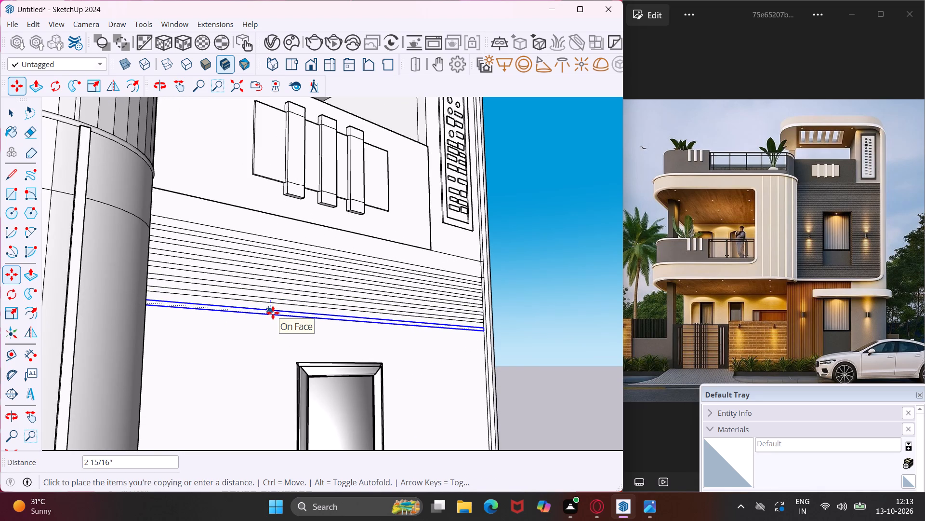
left_click(273, 313)
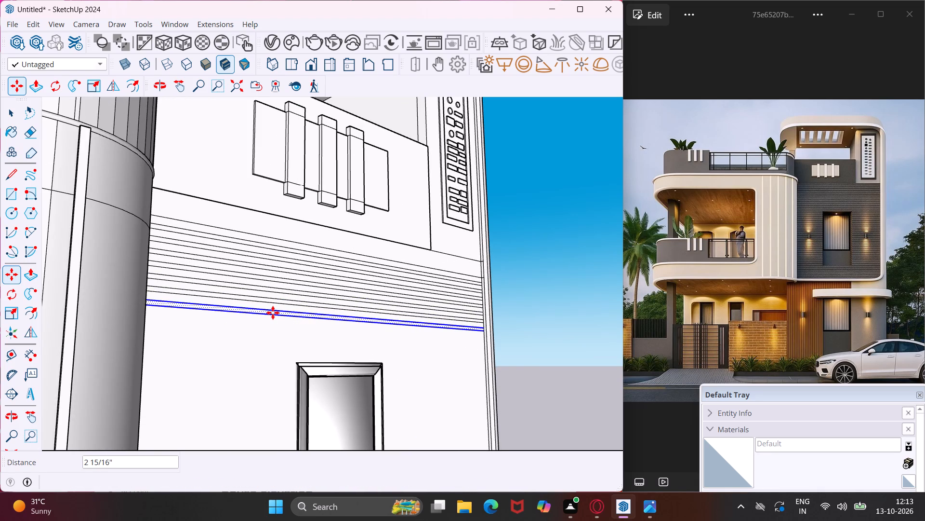
key("asterisk")
key("4")
key("Return")
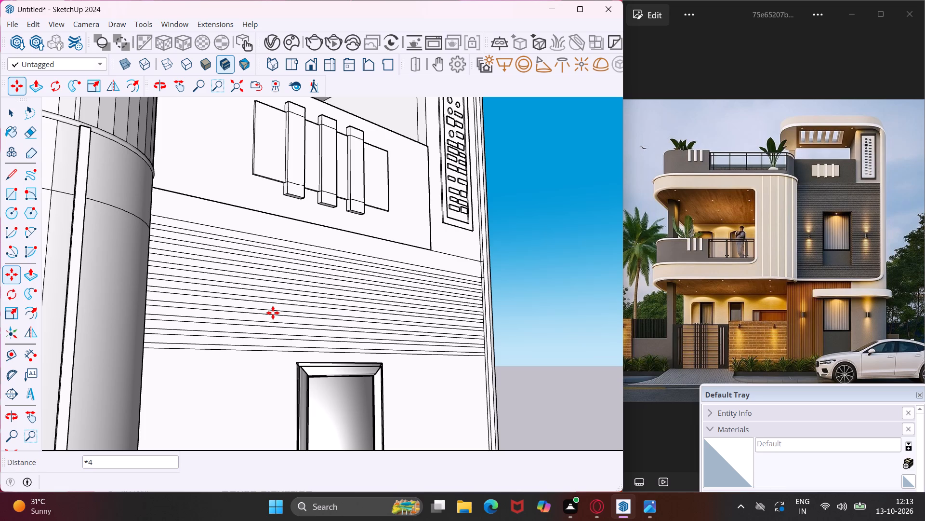
Examine the grooved tower front and the whole house from several angles, near and far.
scroll(313, 369, "down", 5)
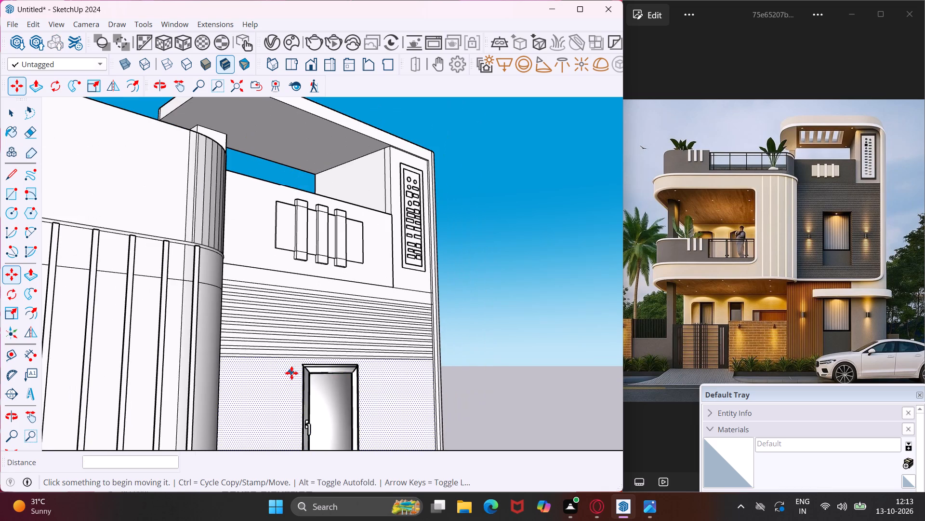
middle_click_drag(291, 373, 188, 252)
scroll(188, 252, "down", 5)
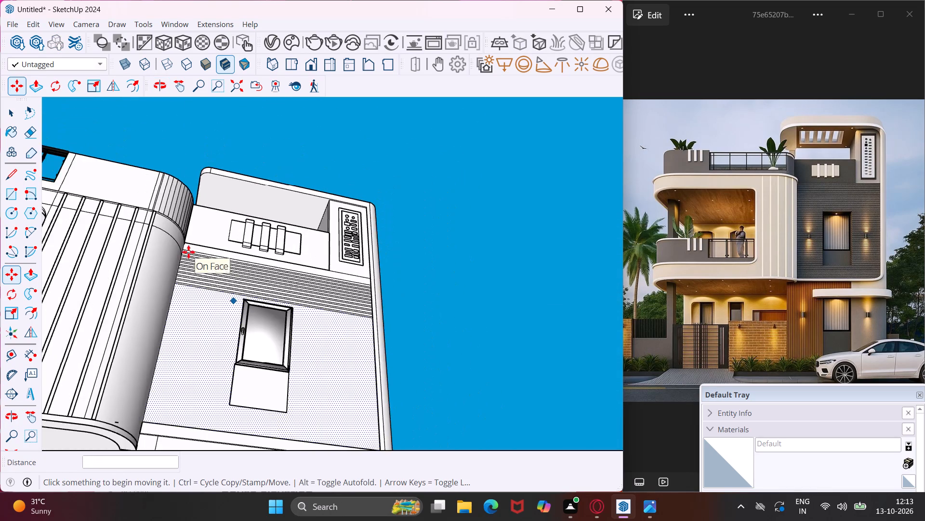
scroll(188, 252, "down", 5)
middle_click_drag(195, 335, 317, 450)
scroll(218, 315, "down", 12)
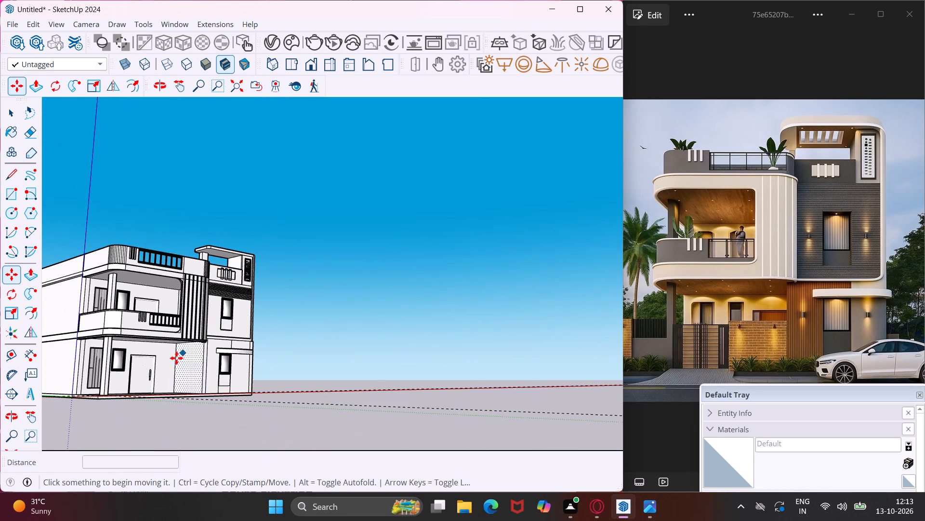
middle_click_drag(164, 378, 351, 412)
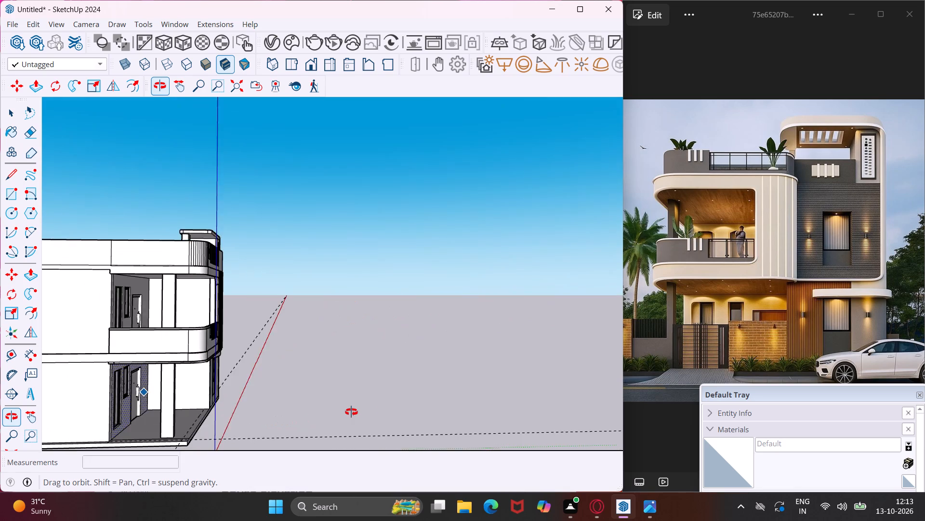
middle_click_drag(351, 412, 116, 421)
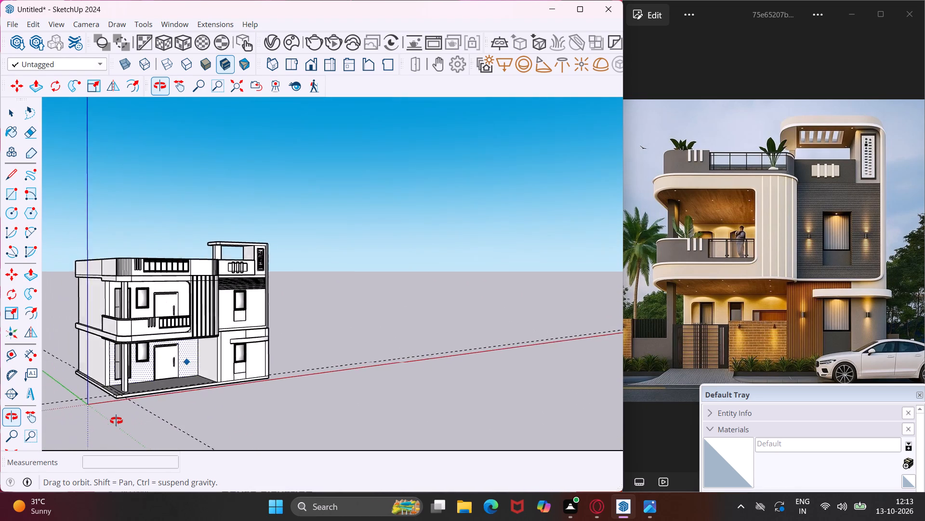
middle_click_drag(116, 421, 90, 421)
Copy the lowest groove strip about 2 9/16" down, to just above the upper window's frame on the tower front.
scroll(223, 328, "up", 14)
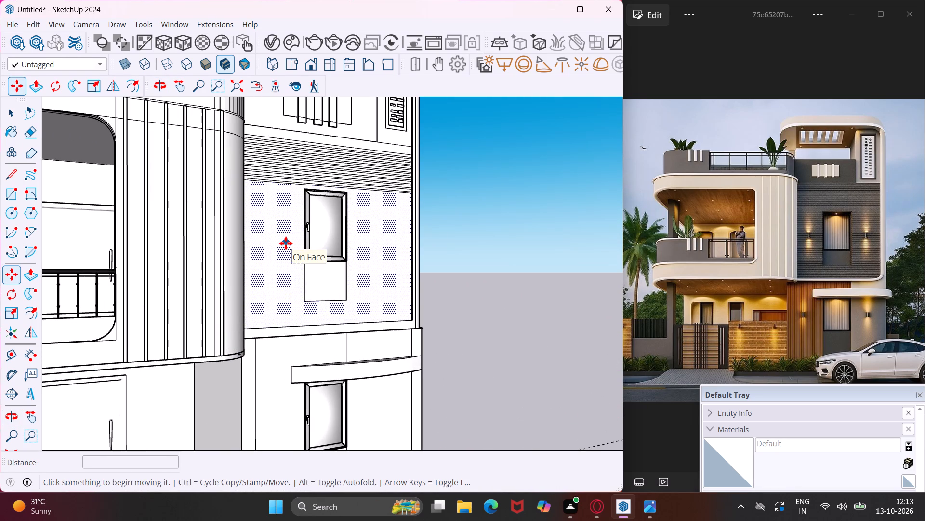
key("Escape")
key("space")
scroll(285, 181, "up", 9)
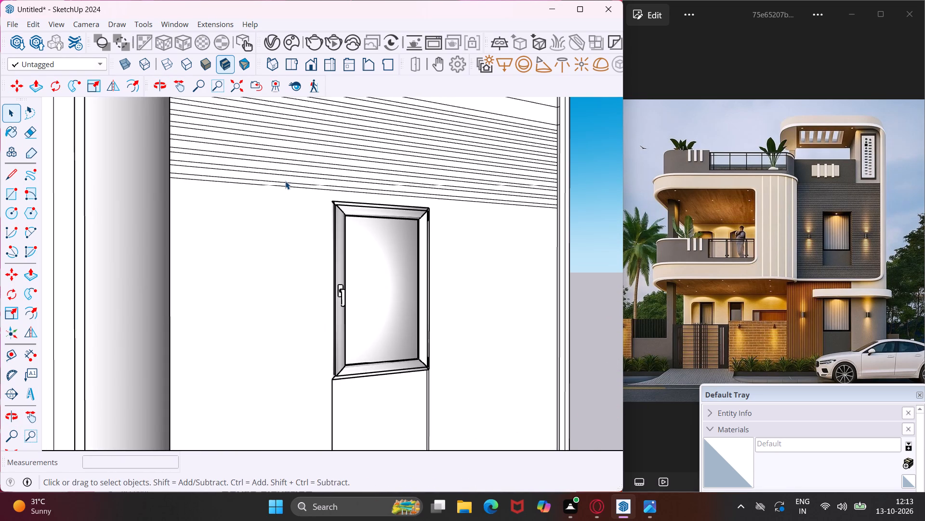
scroll(326, 184, "up", 8)
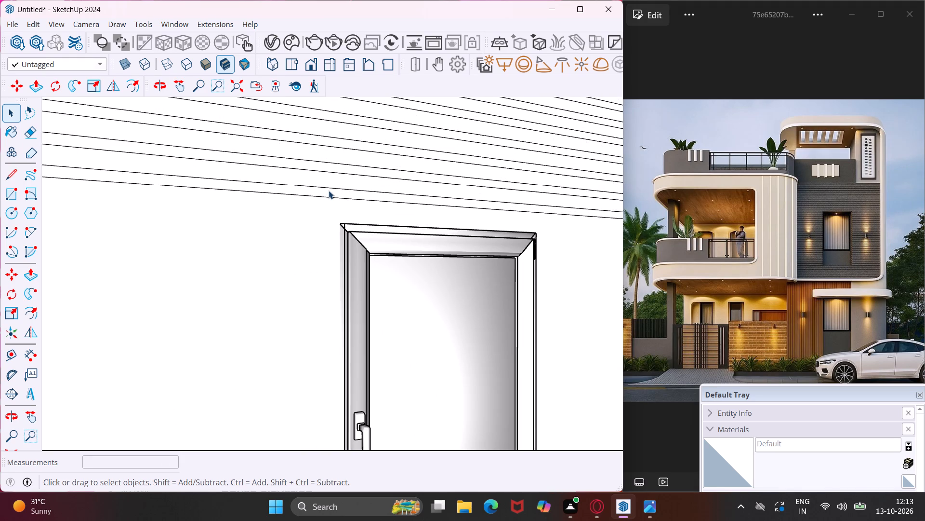
left_click(329, 191)
scroll(329, 191, "up", 4)
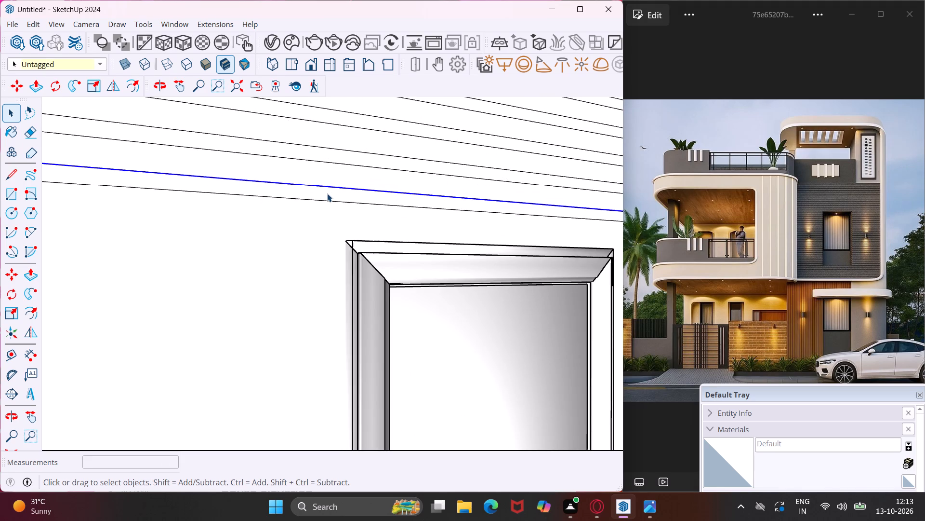
left_click(327, 193)
key("m")
left_click(327, 193)
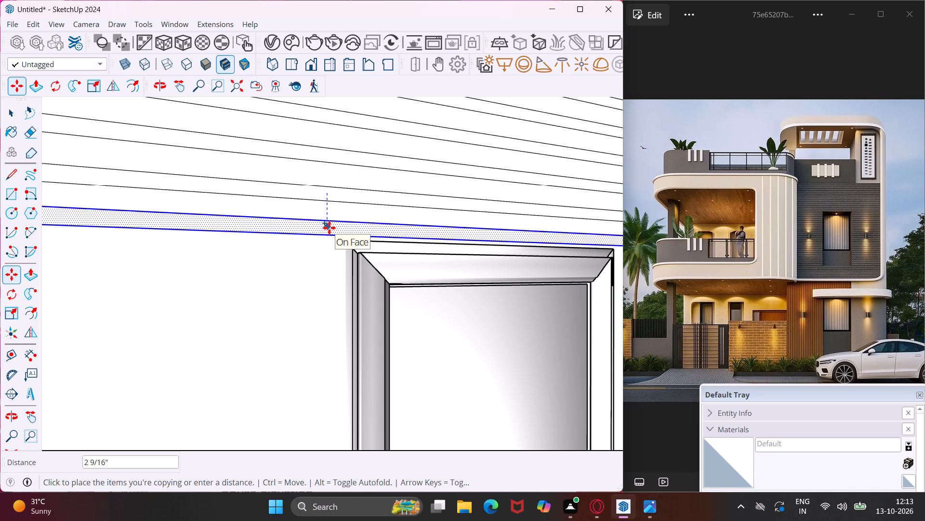
left_click(329, 228)
Copy the strip above the upper window about 6' 3" down, to just below the panel under the window.
scroll(322, 229, "down", 11)
scroll(320, 227, "up", 1)
scroll(319, 227, "down", 7)
left_click(319, 227)
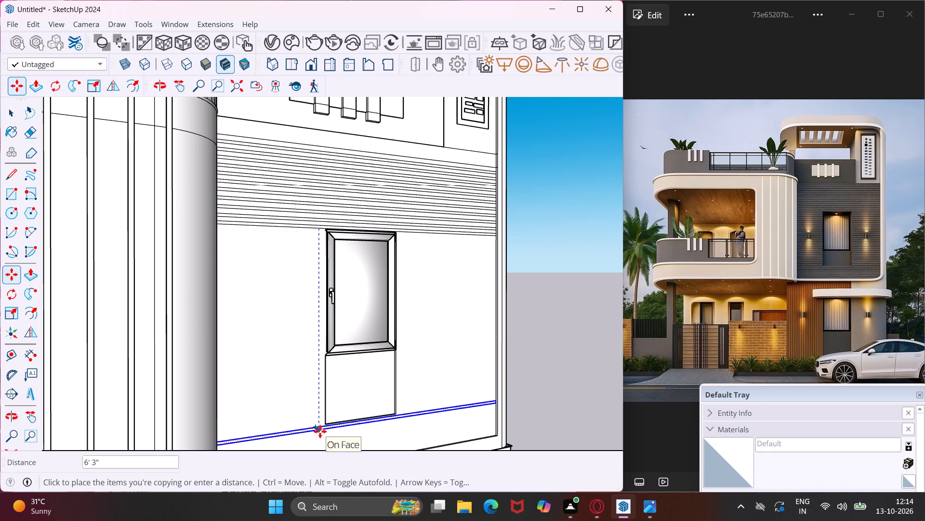
left_click(320, 431)
Copy the strip below the window panel about 2 9/16" down and repeat it as an array of 5 copies.
scroll(320, 431, "down", 1)
middle_click_drag(320, 431, 282, 314)
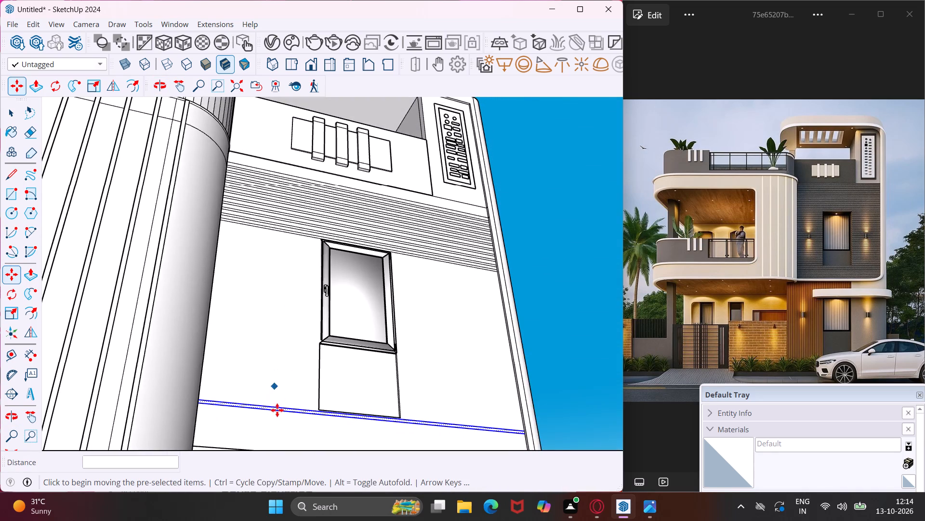
scroll(277, 411, "up", 9)
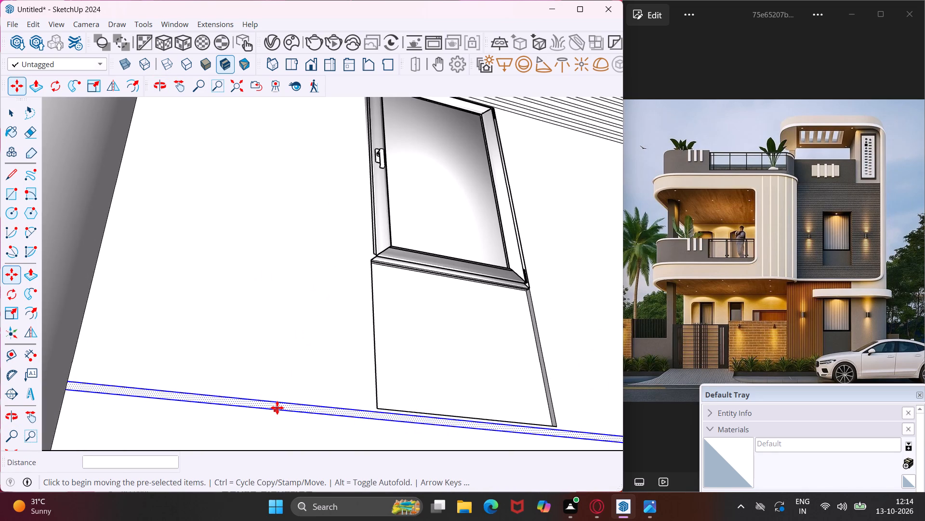
scroll(277, 408, "up", 3)
left_click(277, 408)
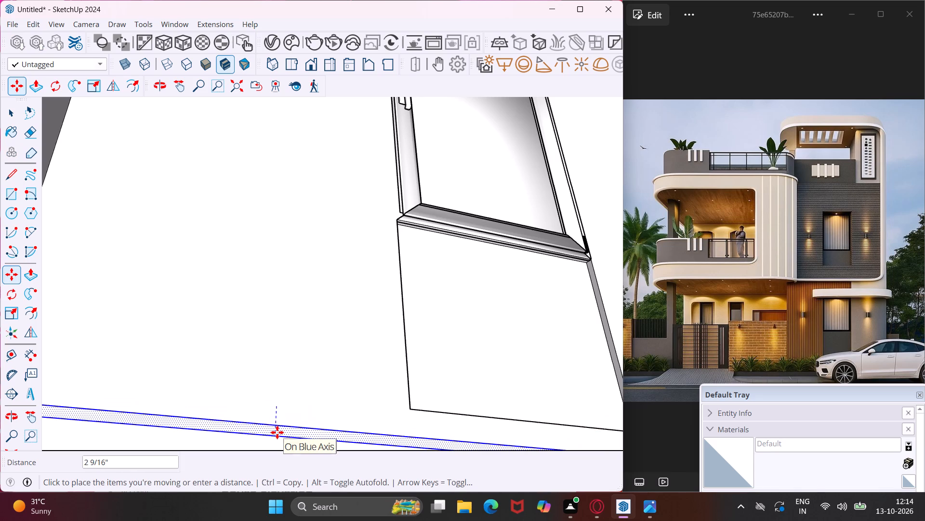
left_click(277, 432)
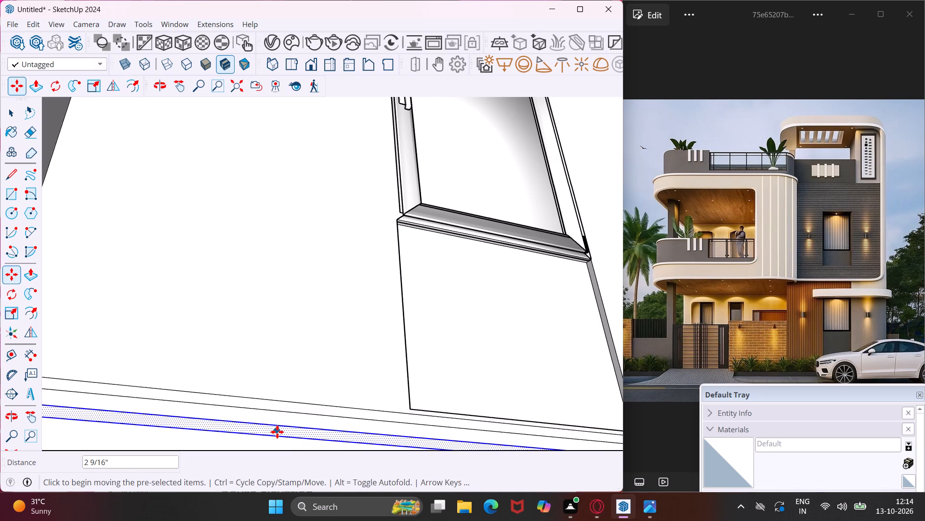
scroll(278, 437, "down", 13)
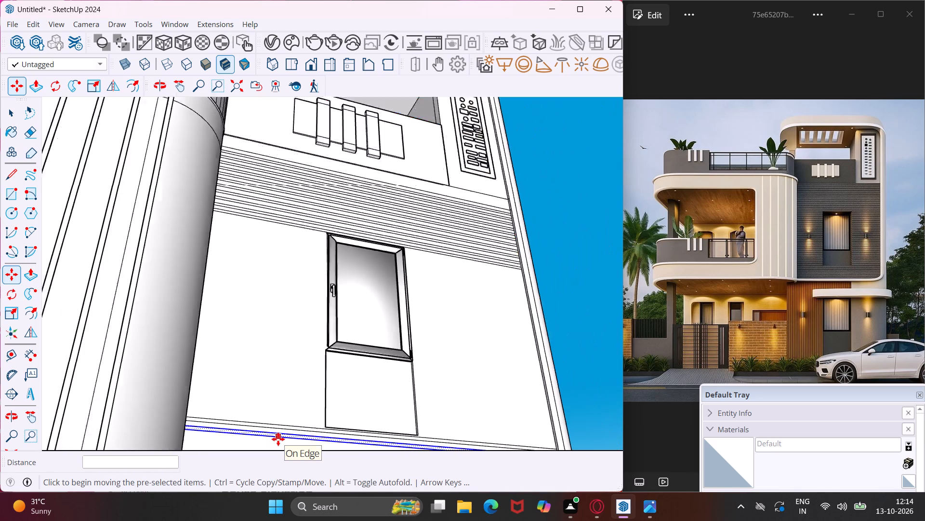
scroll(278, 439, "down", 1)
middle_click_drag(278, 439, 373, 490)
scroll(380, 407, "down", 11)
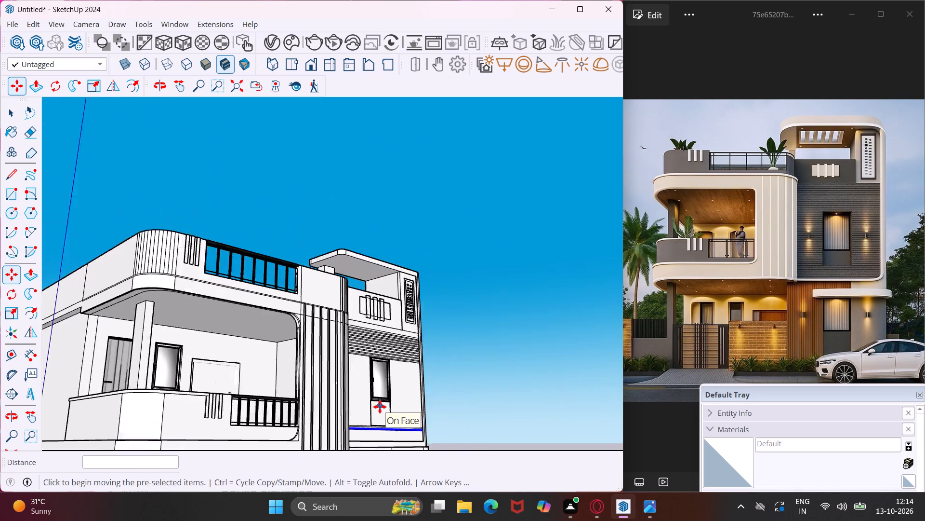
scroll(380, 407, "down", 3)
scroll(382, 430, "up", 16)
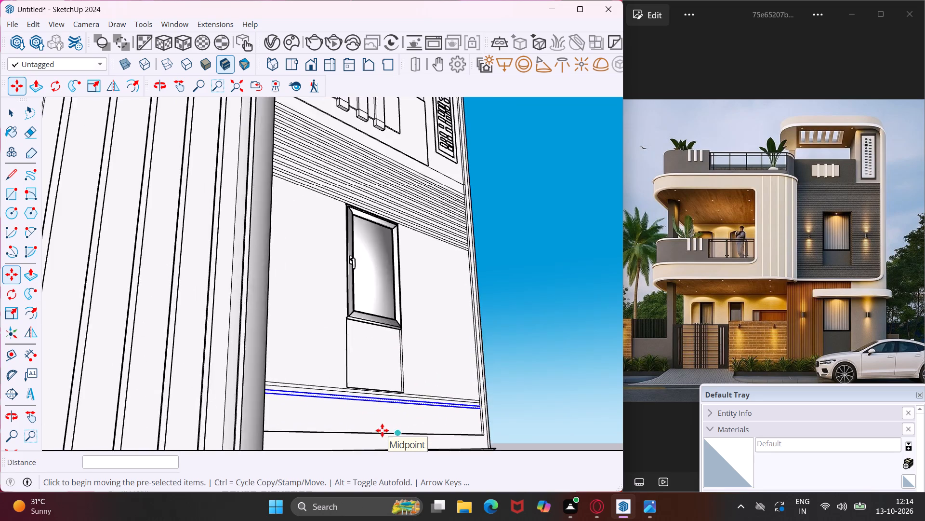
scroll(382, 430, "up", 2)
type("*5")
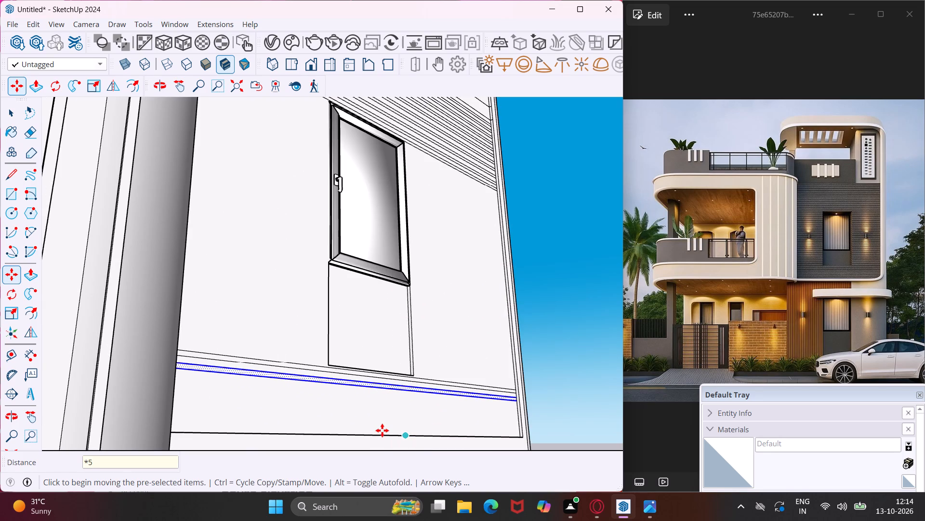
key("Return")
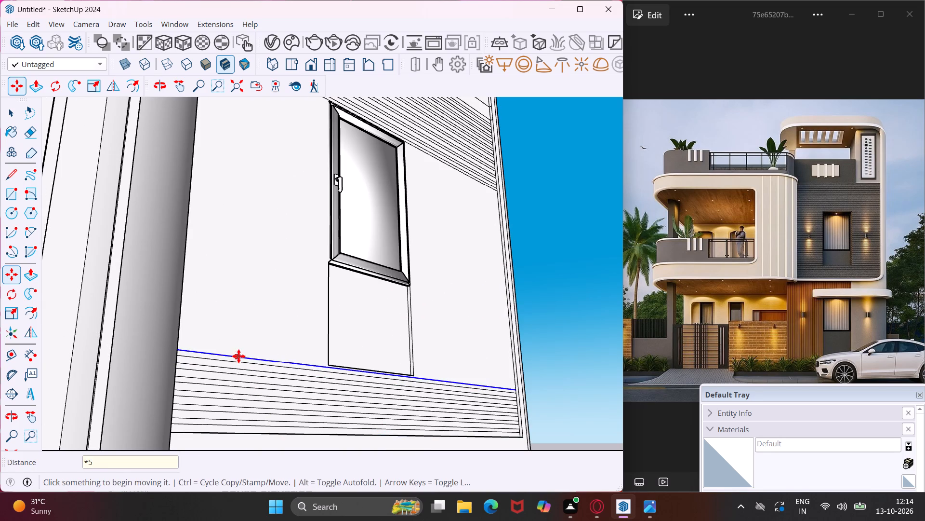
Draw a vertical line about 1 1/16" long across the lowest strip above the upper window, at the frame's handle-side corner.
middle_click_drag(238, 356, 114, 439)
scroll(114, 439, "down", 4)
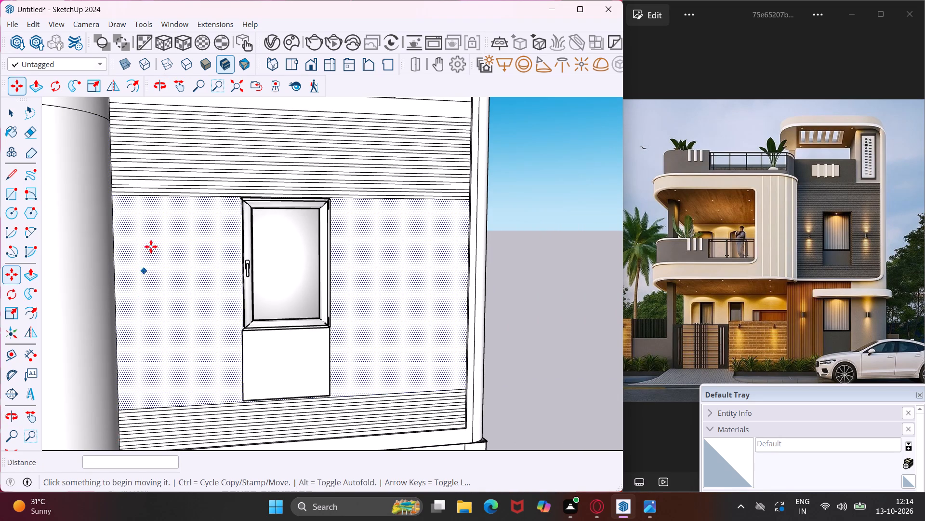
key("Escape")
key("space")
scroll(193, 197, "up", 12)
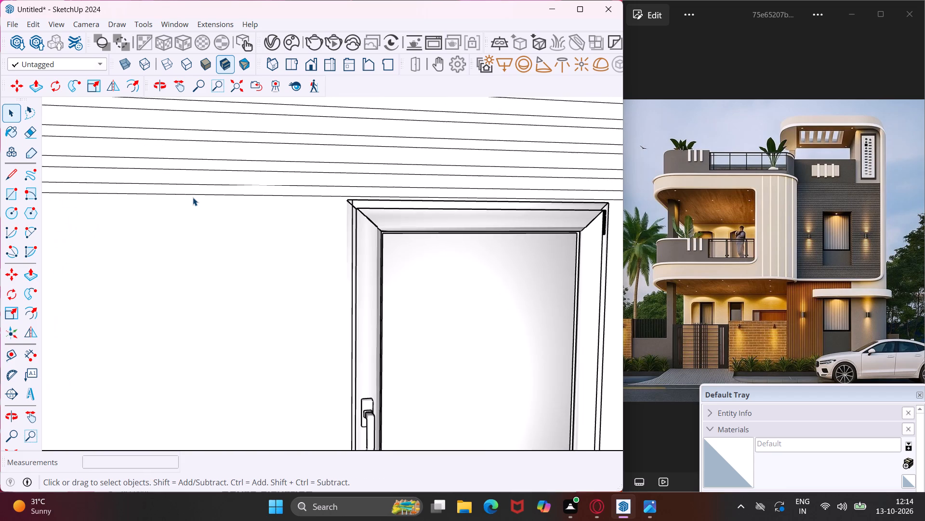
left_click(12, 177)
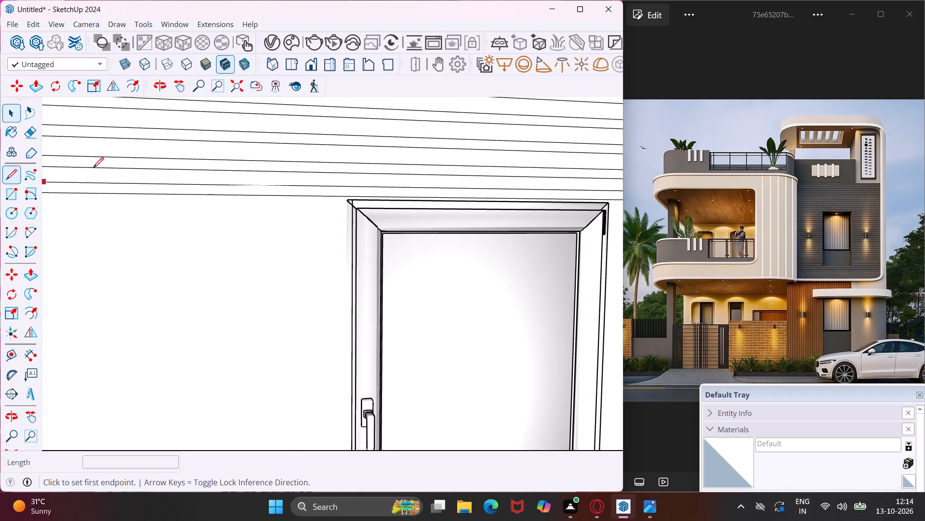
scroll(348, 188, "up", 7)
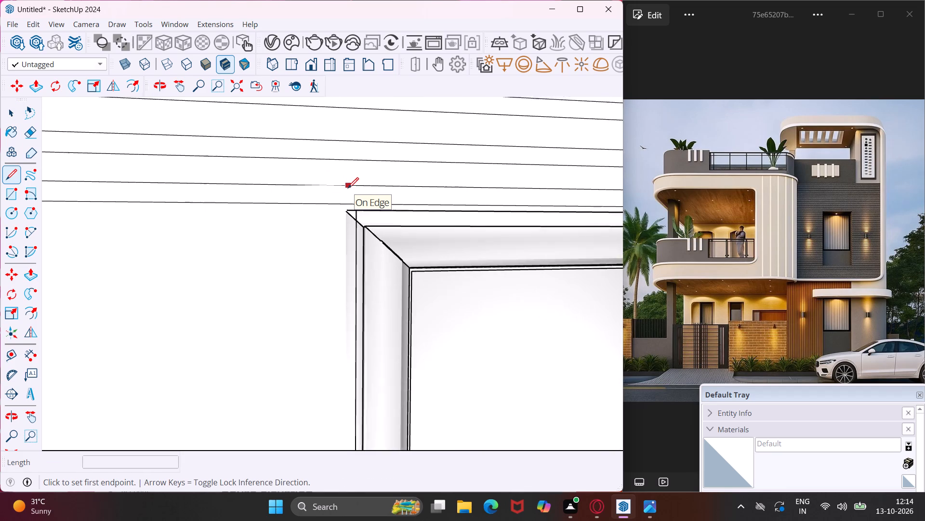
left_click(348, 186)
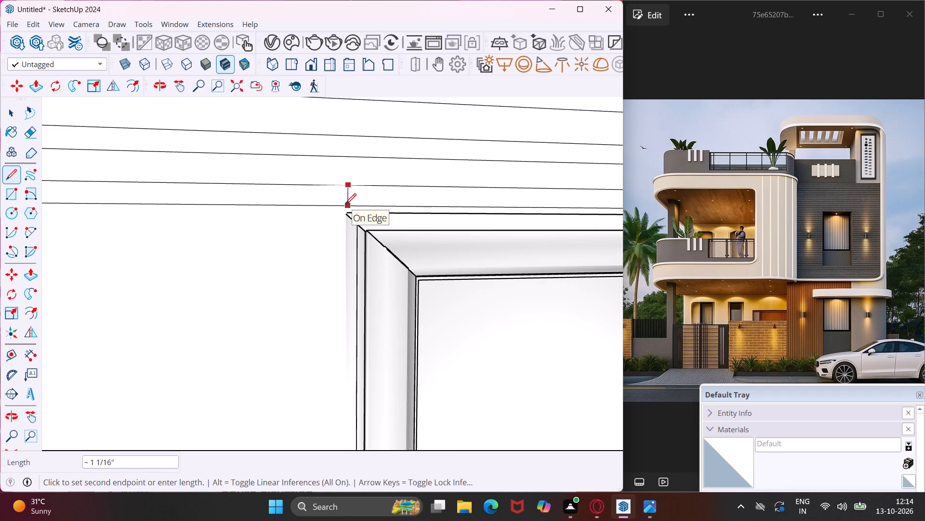
left_click(345, 204)
Draw a vertical line about 1 1/16" long across the same strip at the window frame's opposite top corner.
scroll(251, 189, "down", 12)
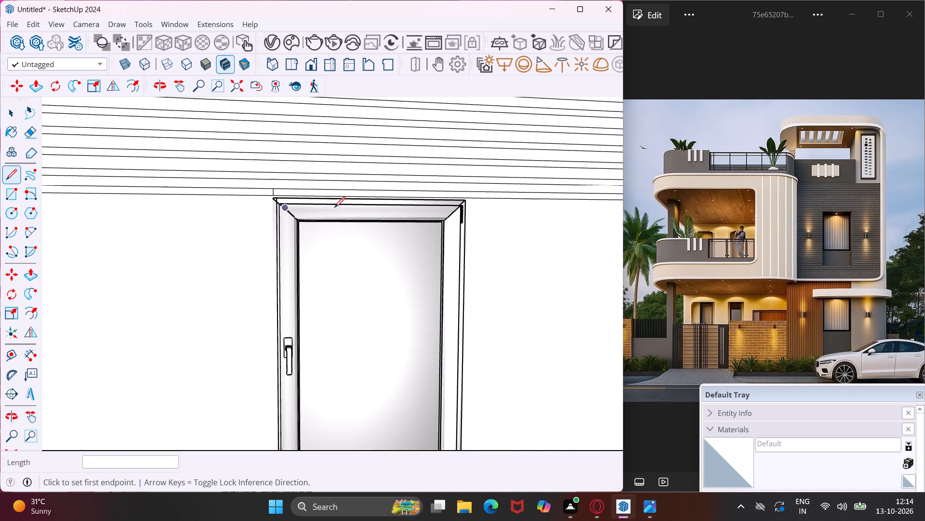
scroll(469, 197, "up", 8)
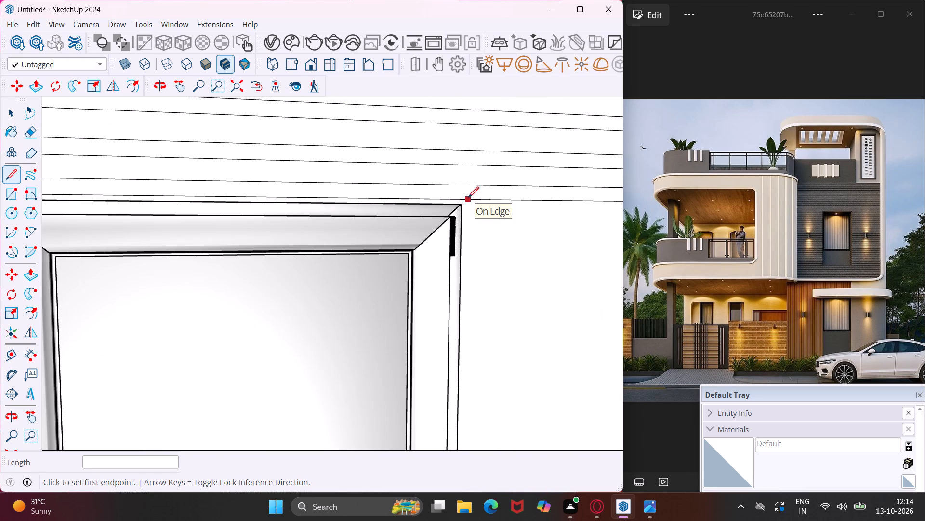
scroll(468, 197, "up", 7)
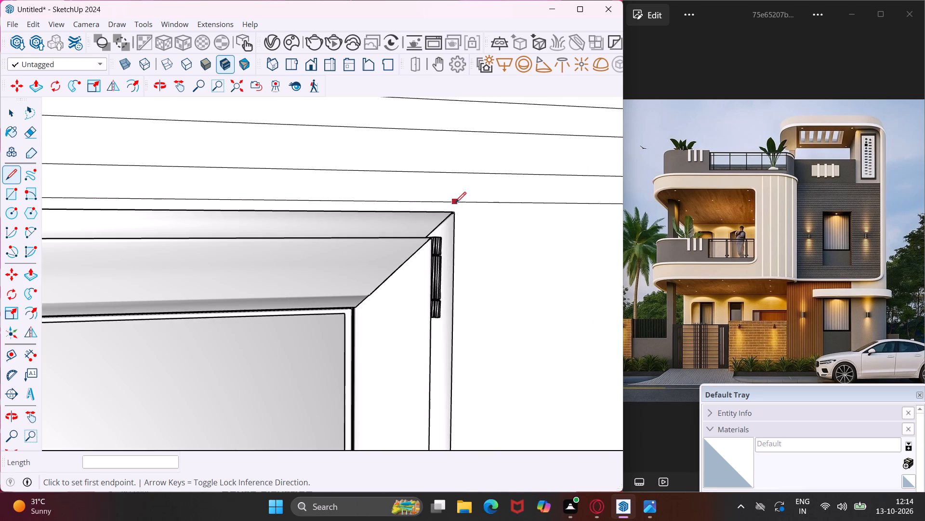
left_click(454, 203)
left_click(453, 175)
key("Escape")
key("space")
Copy the strip segment on the window's handle side about 2 11/16" down and repeat it as an array of 15 copies.
scroll(456, 177, "down", 16)
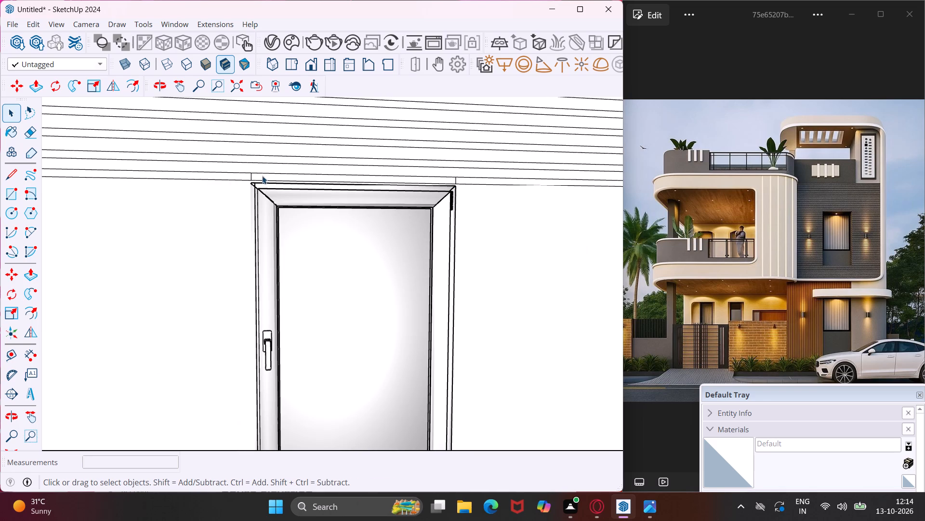
left_click(246, 174)
scroll(246, 174, "up", 4)
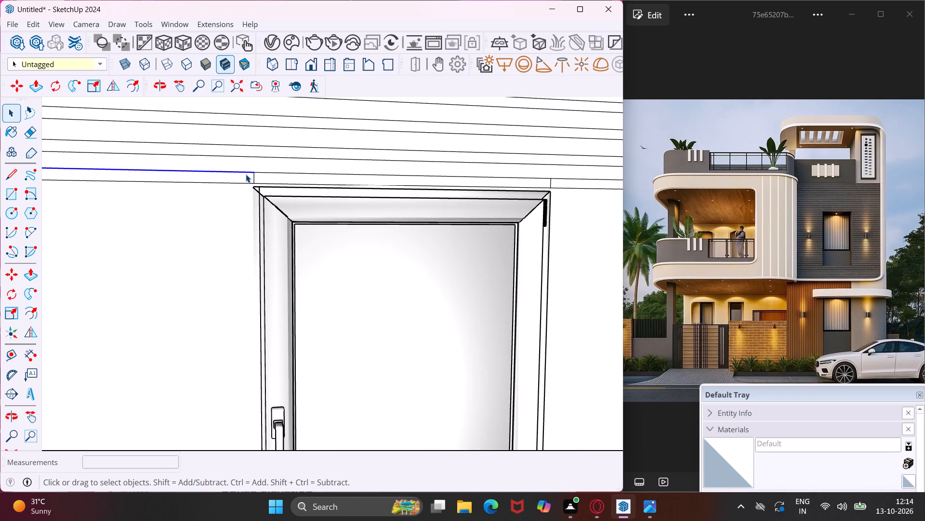
left_click(239, 178)
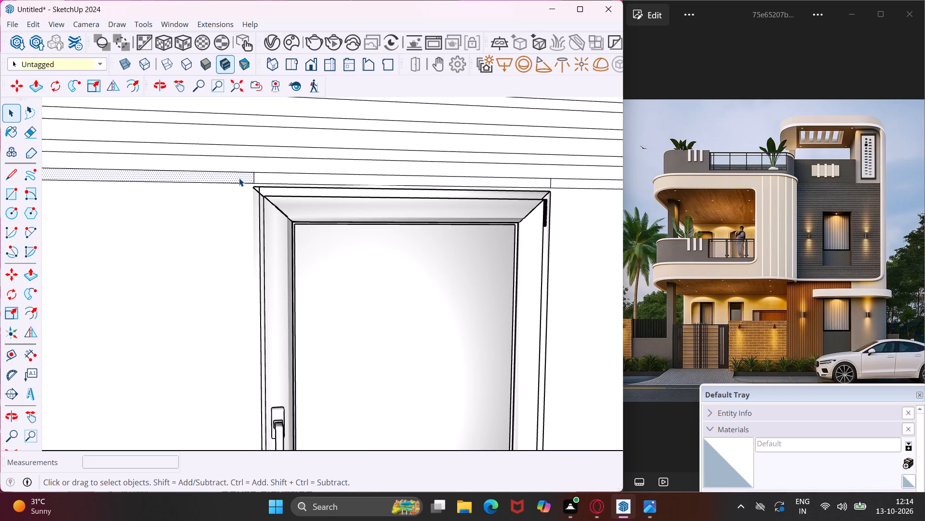
key("m")
left_click(239, 178)
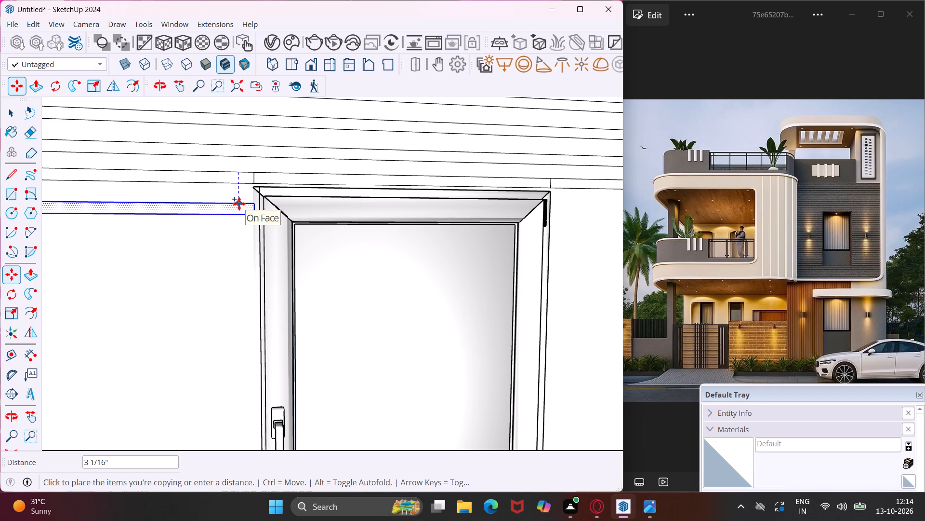
left_click(239, 200)
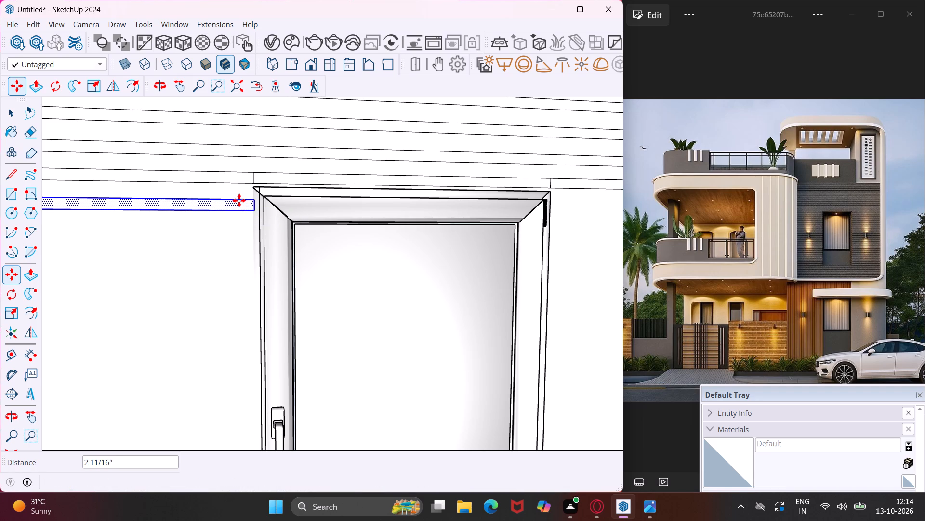
key("asterisk")
type("15")
key("Return")
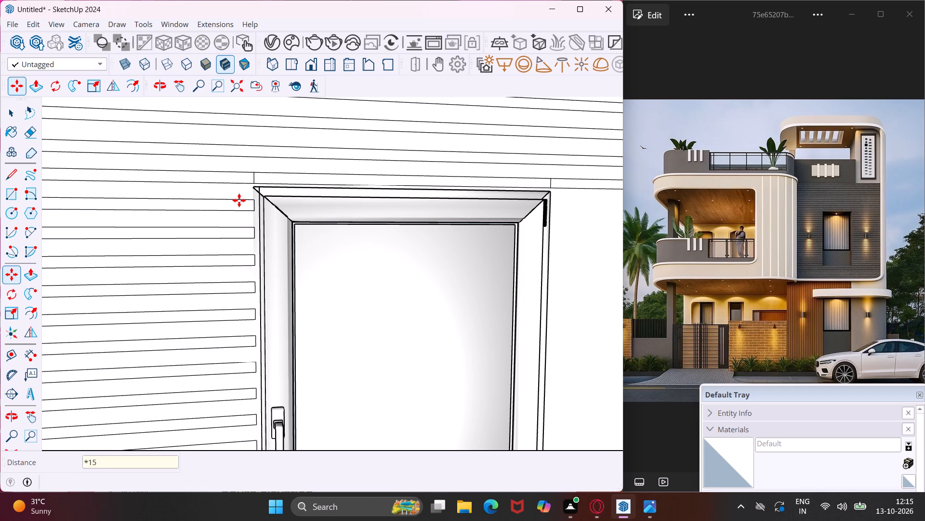
scroll(239, 200, "down", 14)
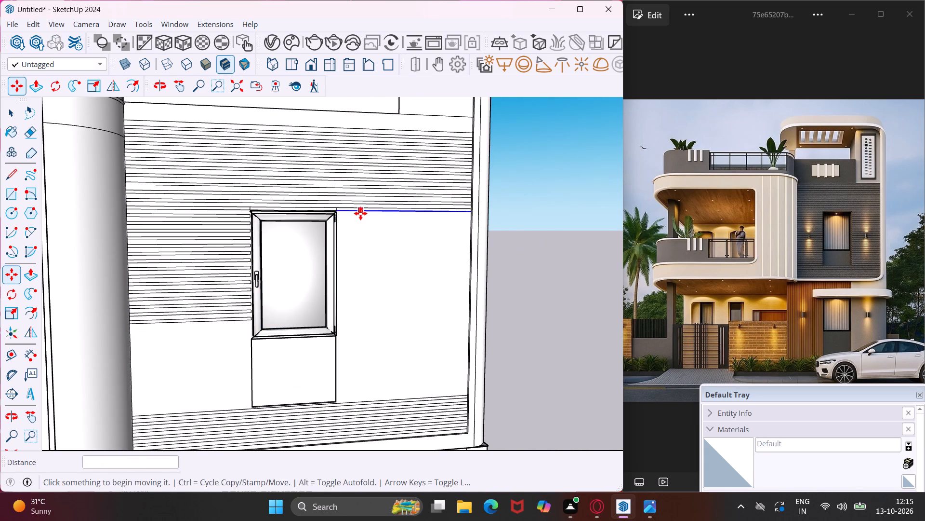
key("Escape")
key("space")
Copy the strip segment between the window and the tower's outer edge about 2 1/2" down, as an array of 20 copies.
scroll(356, 215, "up", 14)
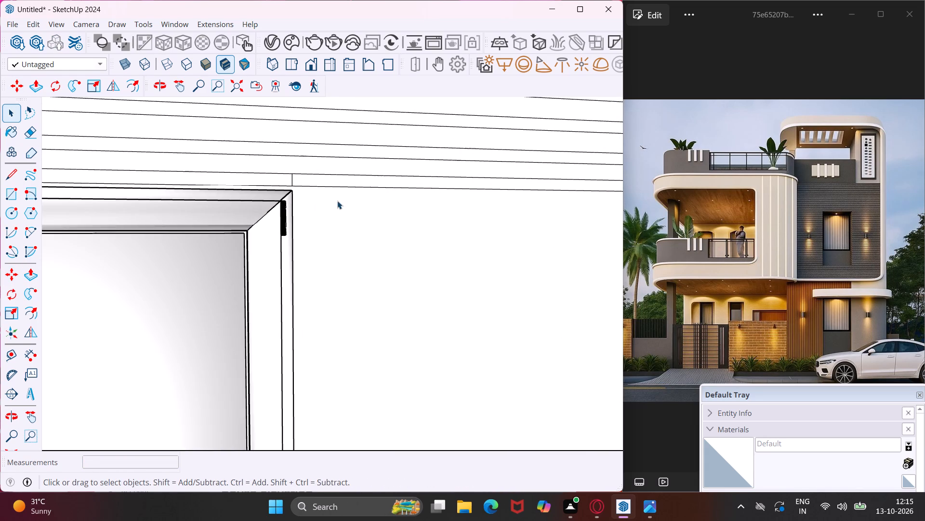
left_click(339, 179)
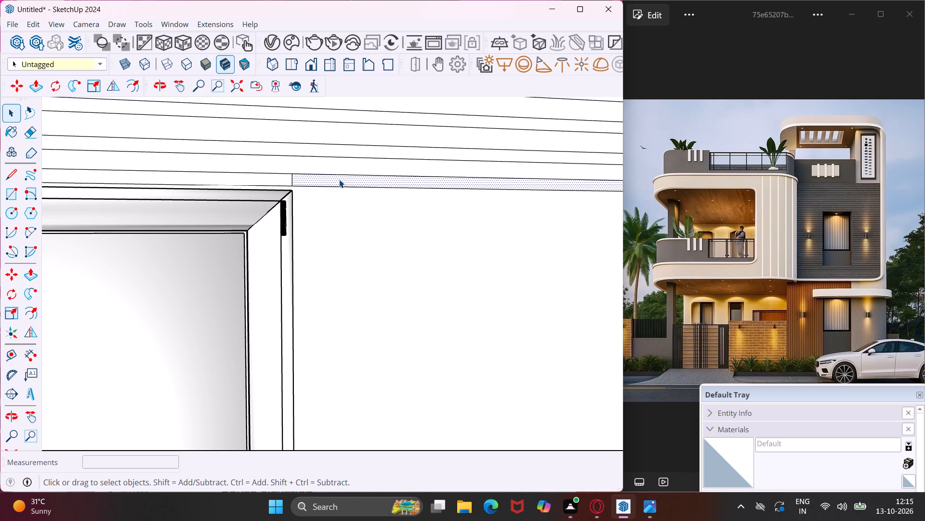
key("m")
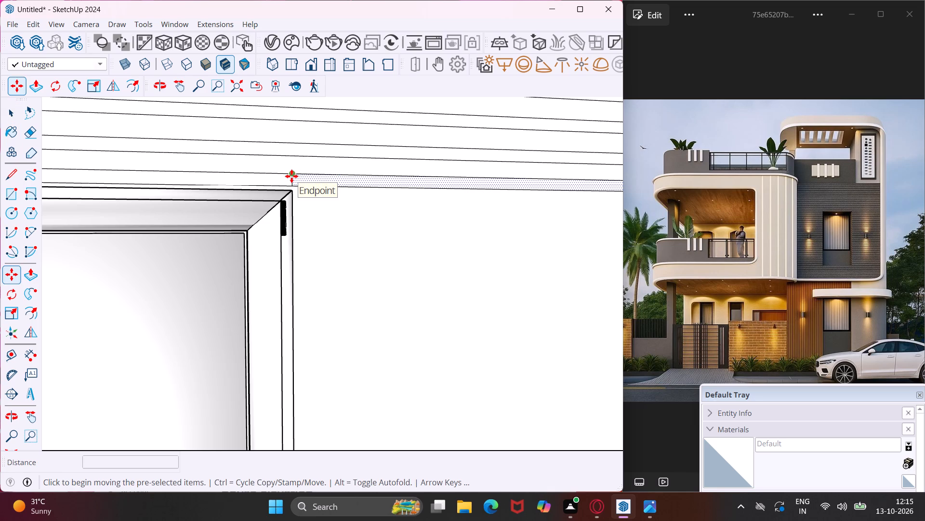
left_click(291, 176)
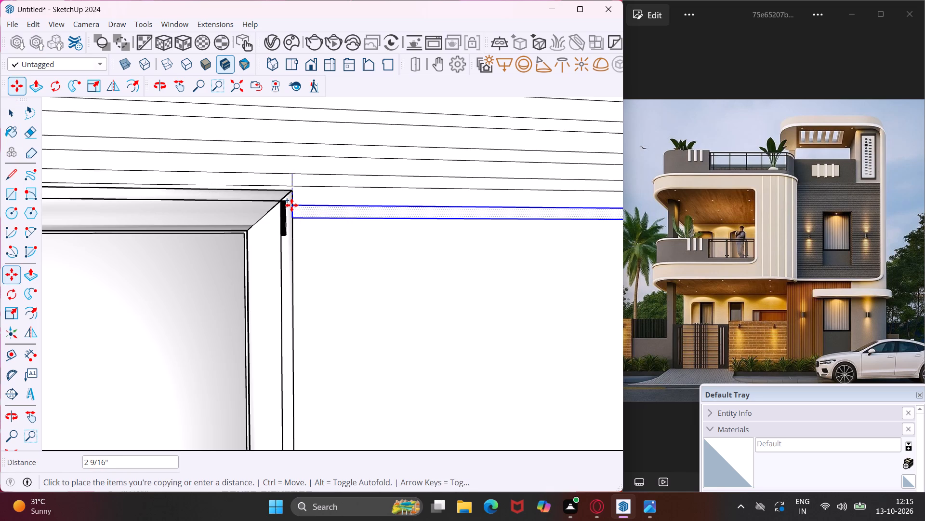
scroll(292, 204, "down", 7)
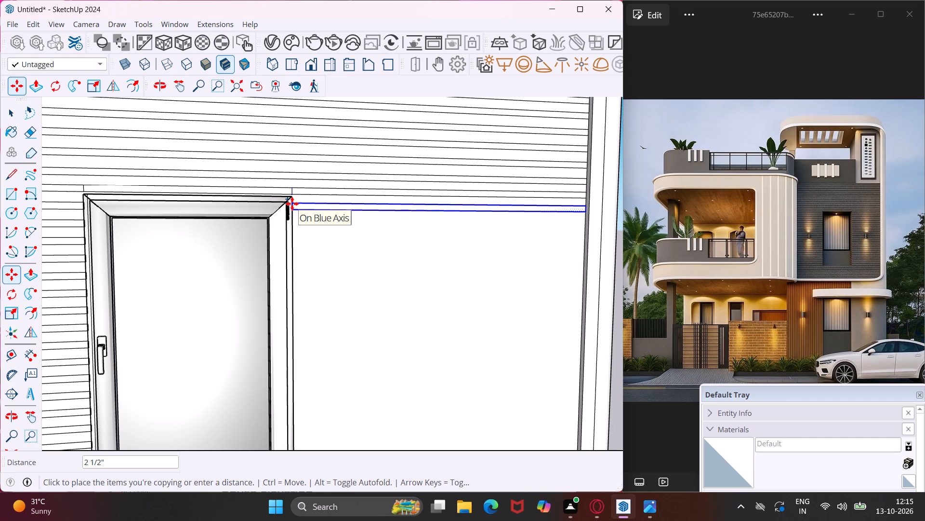
left_click(292, 204)
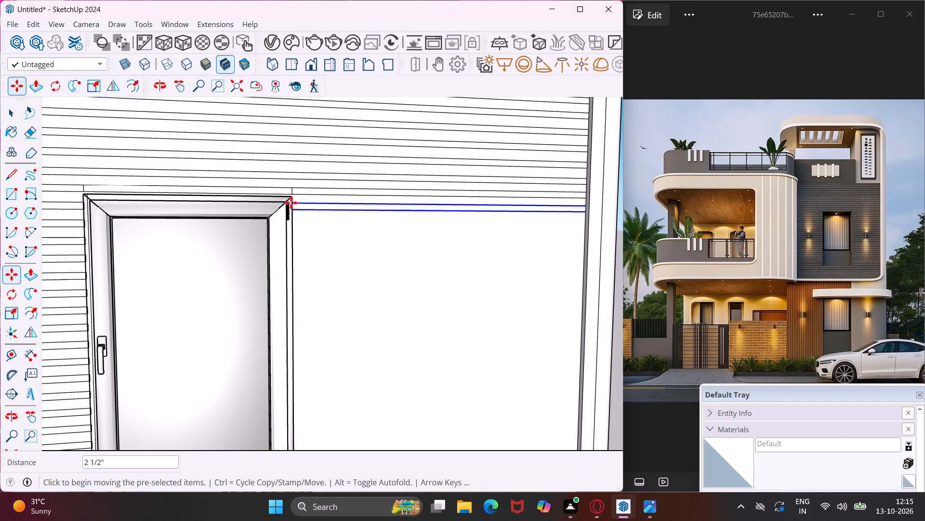
key("asterisk")
type("20")
key("Return")
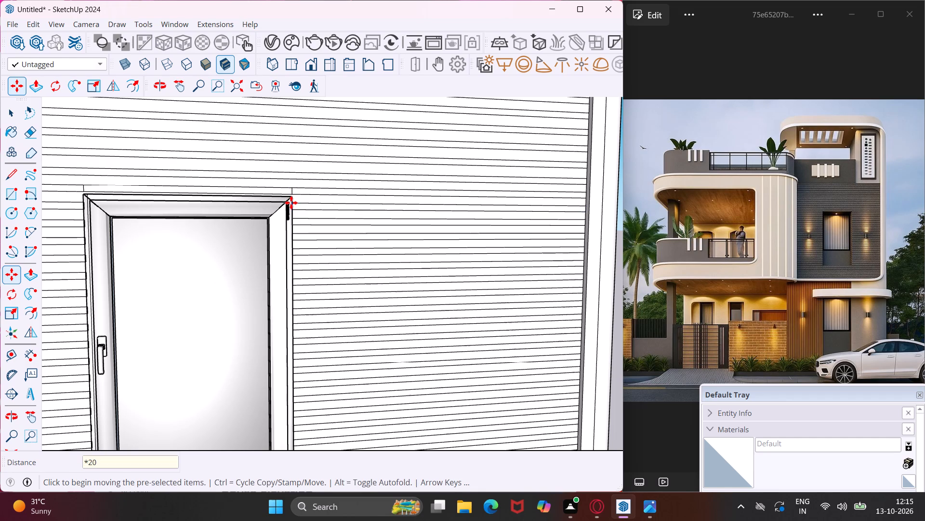
scroll(291, 203, "down", 6)
middle_click_drag(291, 203, 310, 157)
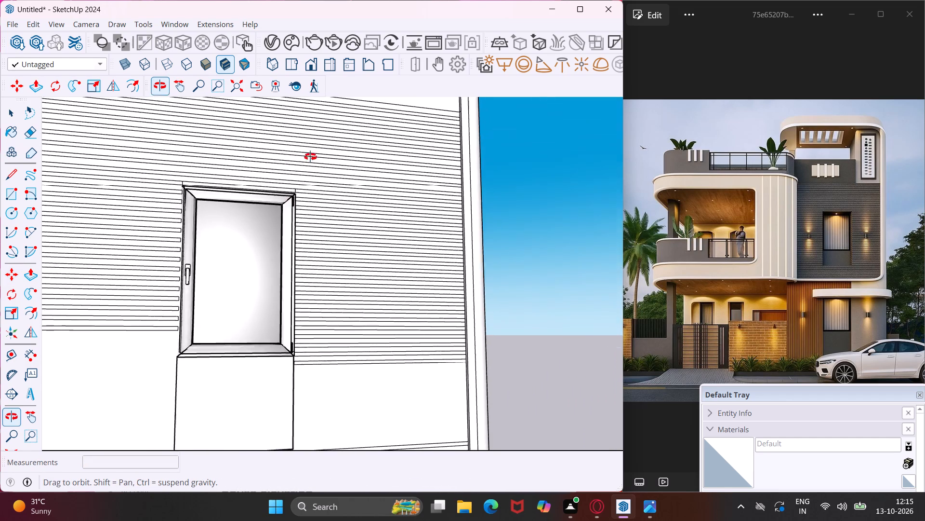
middle_click_drag(310, 157, 476, 172)
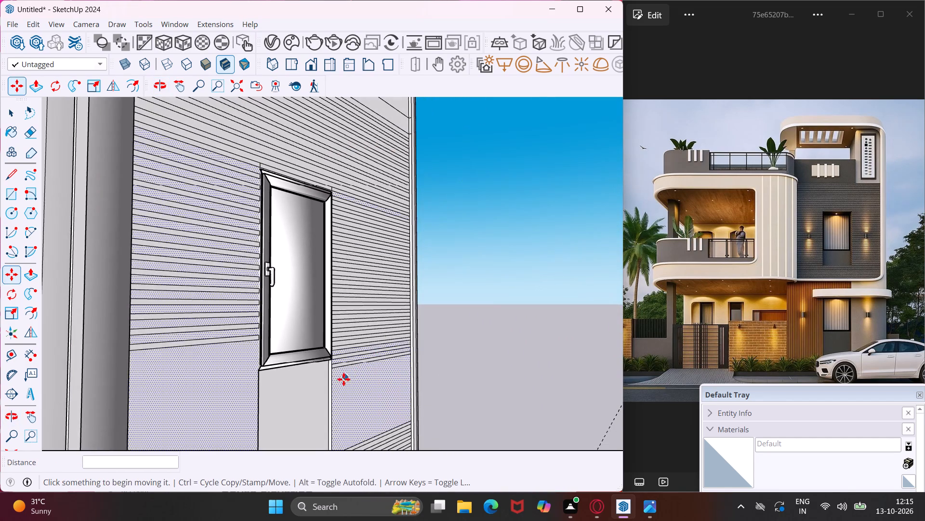
key("Escape")
key("space")
Copy the lowest strip between the window and the tower's outer edge about 2 5/8" down, as an array of 10 copies.
scroll(340, 375, "up", 7)
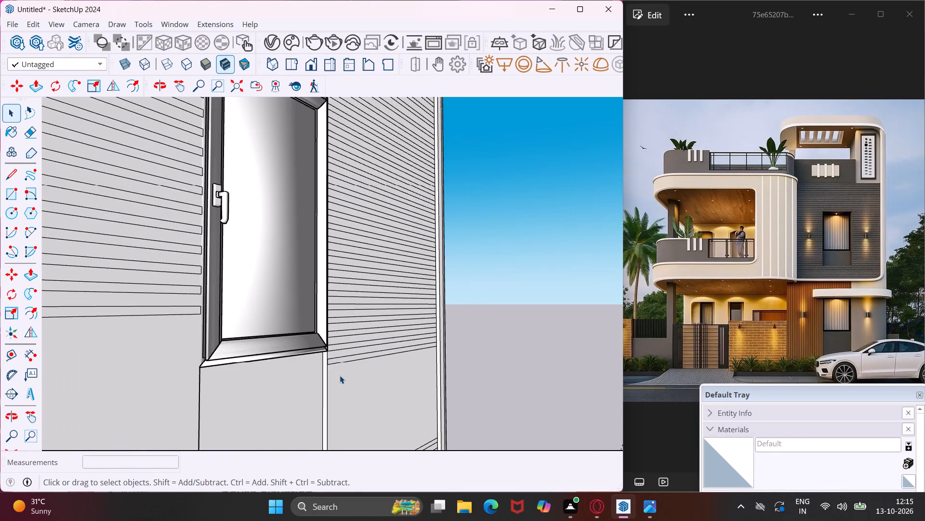
scroll(340, 375, "up", 1)
left_click(332, 355)
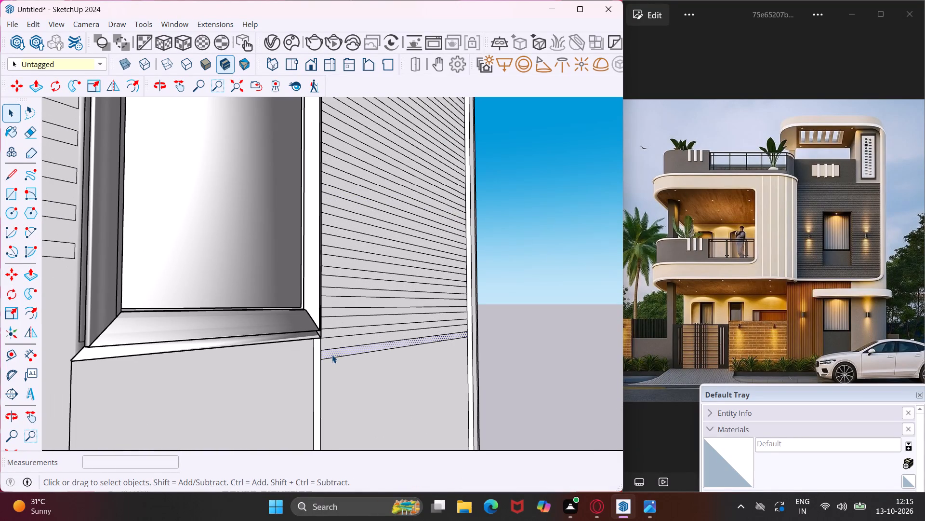
key("m")
left_click(332, 355)
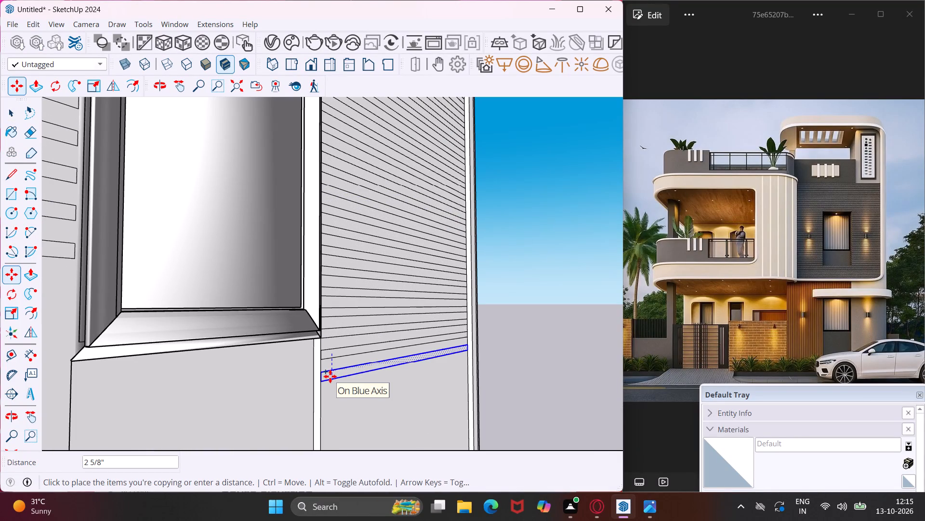
left_click(330, 376)
scroll(330, 376, "down", 3)
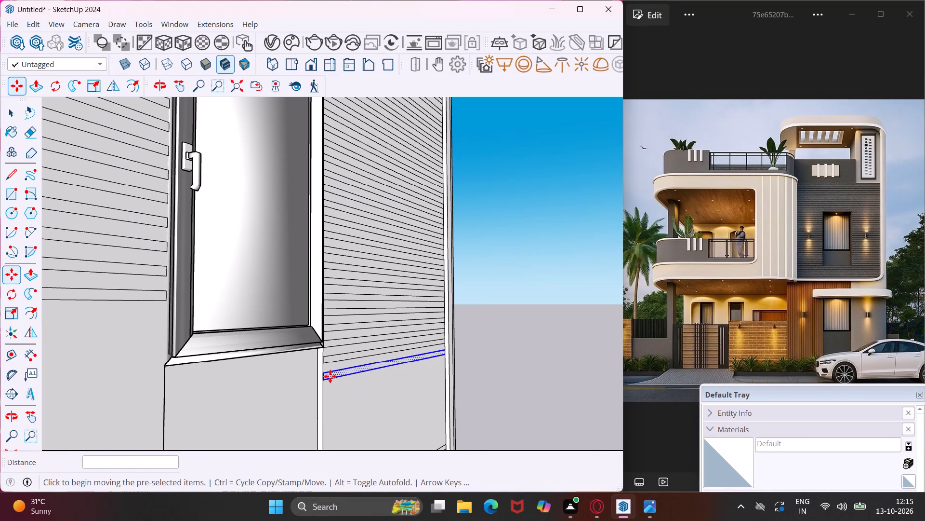
type("*10")
key("Return")
scroll(330, 376, "down", 4)
middle_click_drag(332, 375, 312, 344)
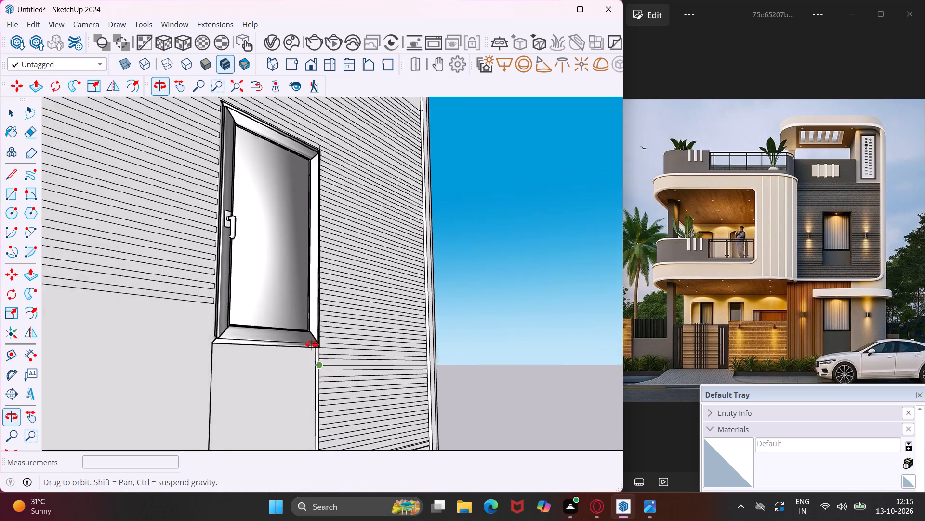
middle_click_drag(312, 344, 299, 320)
scroll(299, 320, "down", 5)
scroll(312, 413, "up", 9)
key("Escape")
key("space")
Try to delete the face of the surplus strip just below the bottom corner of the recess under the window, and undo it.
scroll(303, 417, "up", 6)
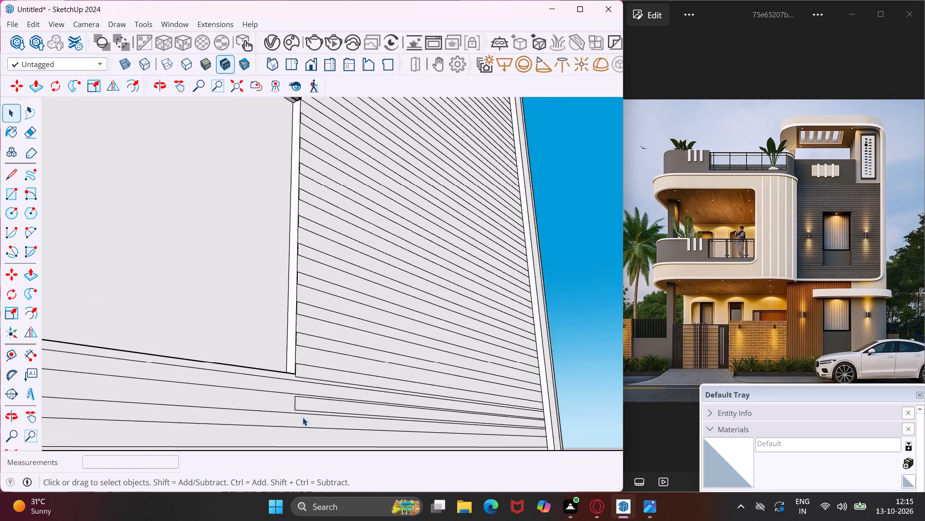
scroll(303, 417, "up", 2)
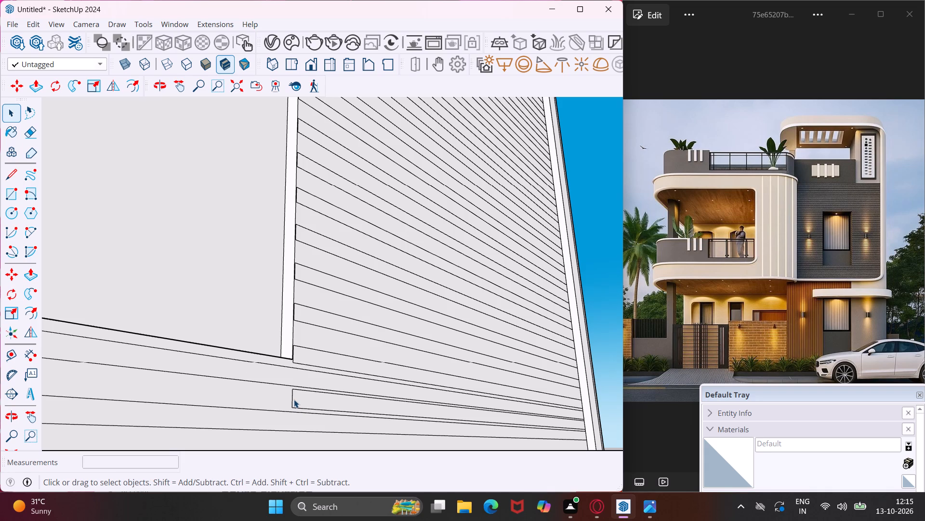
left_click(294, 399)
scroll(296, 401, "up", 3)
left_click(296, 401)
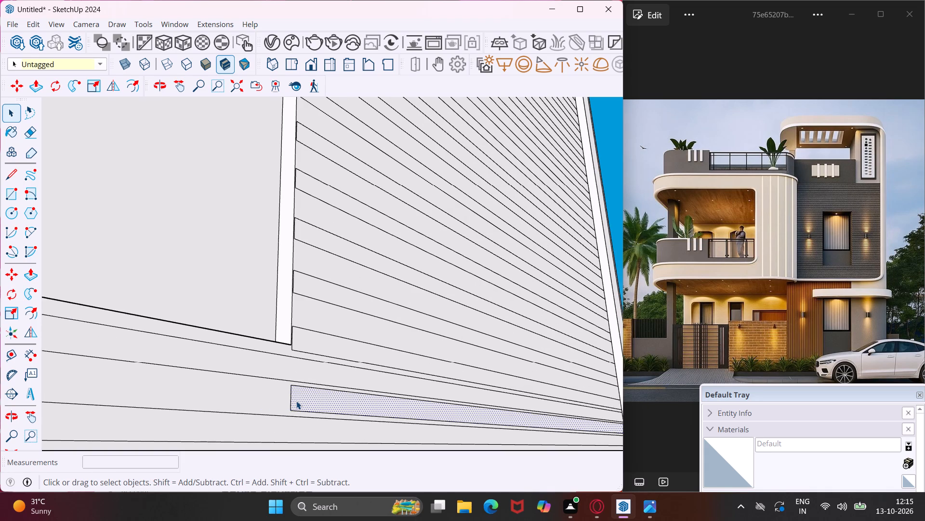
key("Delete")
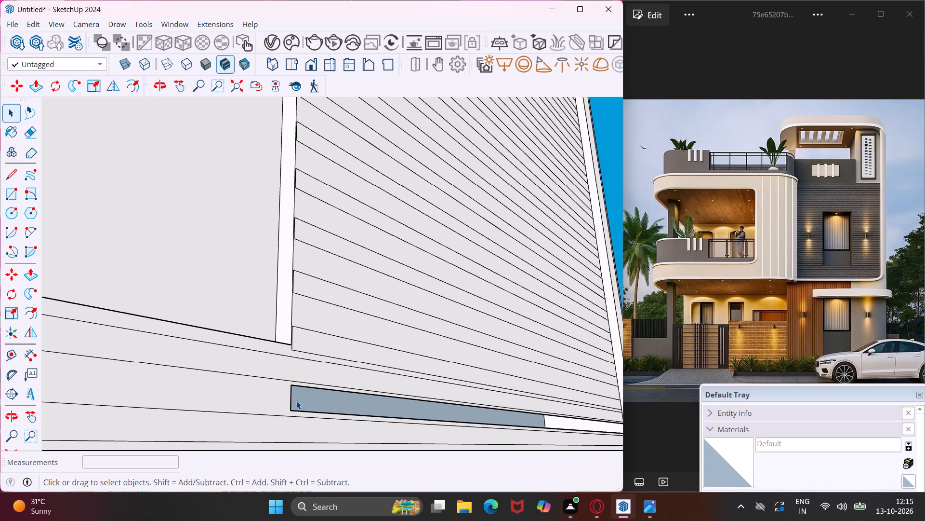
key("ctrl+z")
Erase the short end edge and both long edges of the surplus strip below the recess's bottom corner.
key("e")
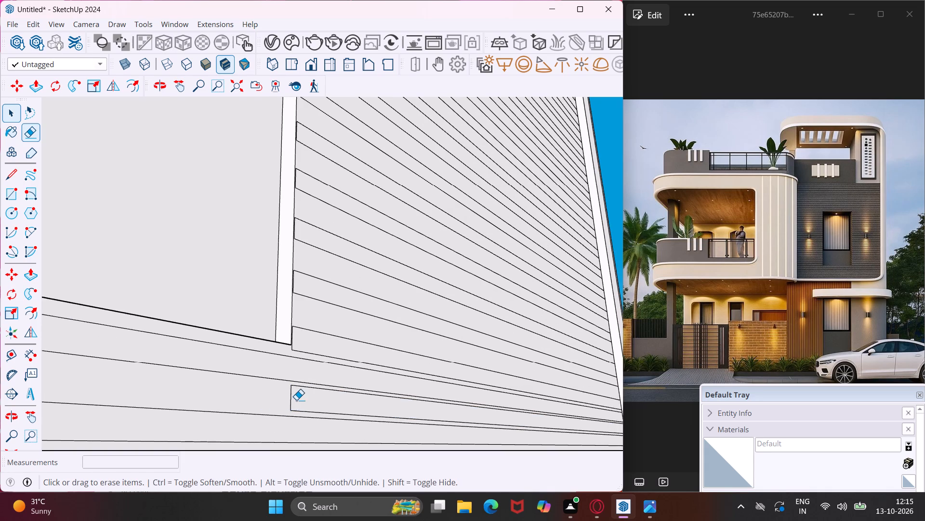
scroll(293, 397, "up", 2)
left_click(291, 397)
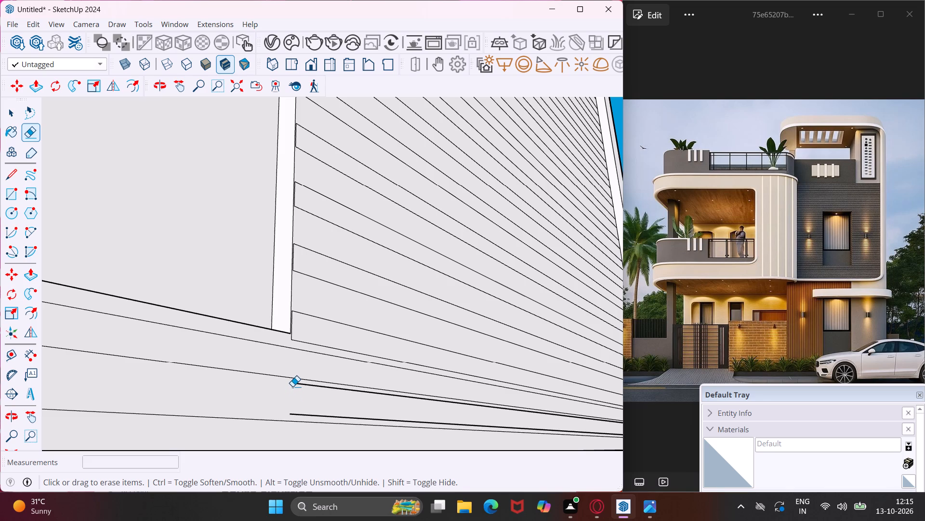
left_click(298, 385)
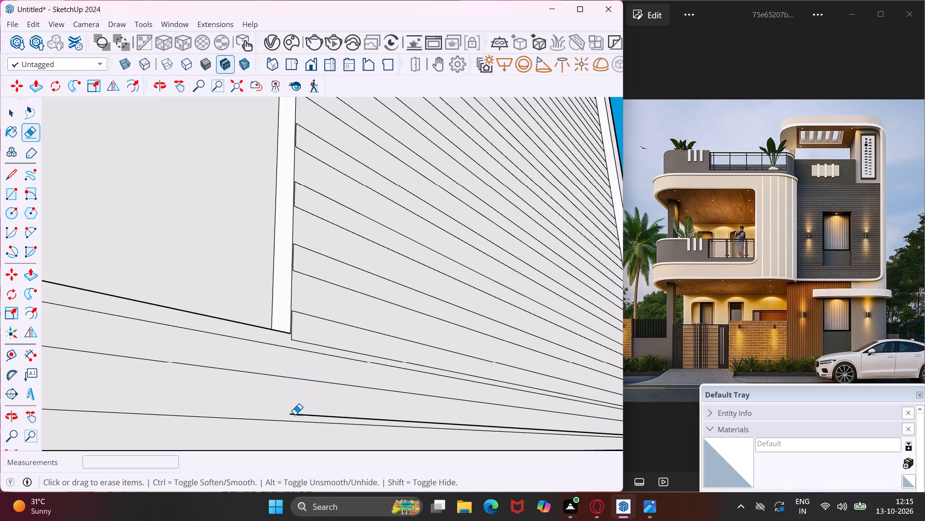
left_click(295, 414)
scroll(264, 408, "down", 6)
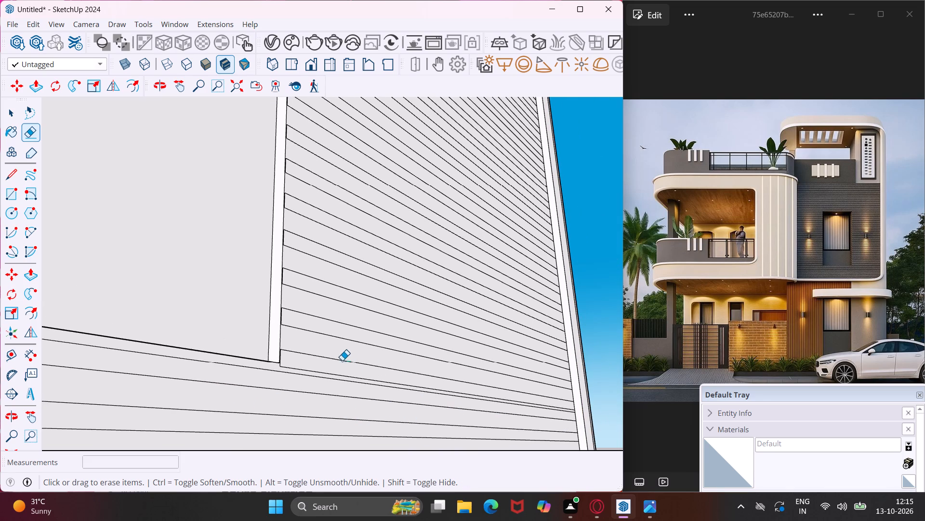
key("Escape")
key("space")
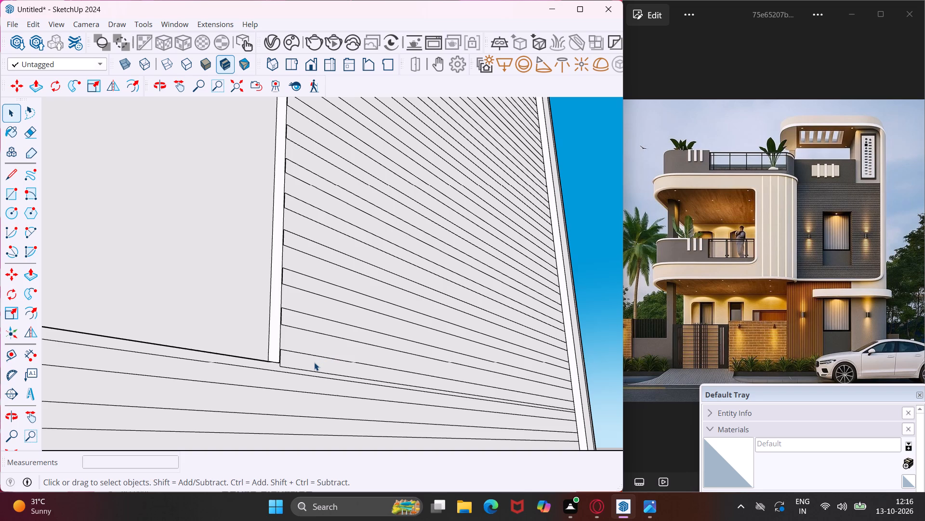
Move the lowest strip between the recess and the tower's outer edge up about 9/16".
left_click(314, 362)
key("m")
left_click(314, 362)
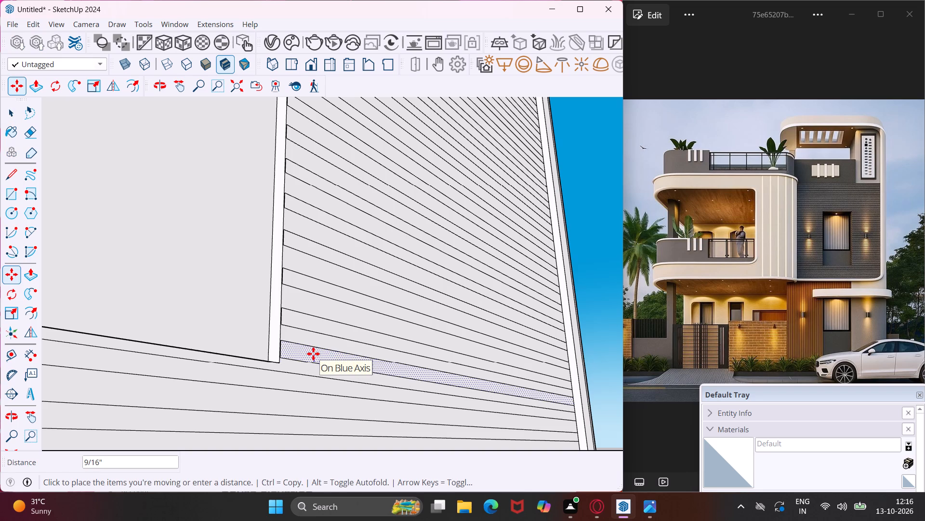
left_click(313, 354)
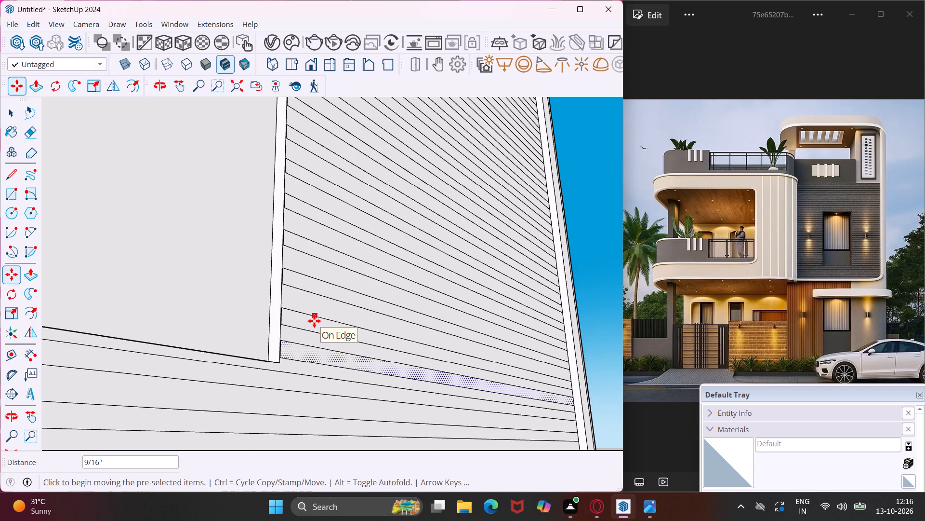
key("Escape")
key("space")
Move the second-lowest strip between the recess and the tower's outer edge up about 7/16".
left_click(314, 324)
key("m")
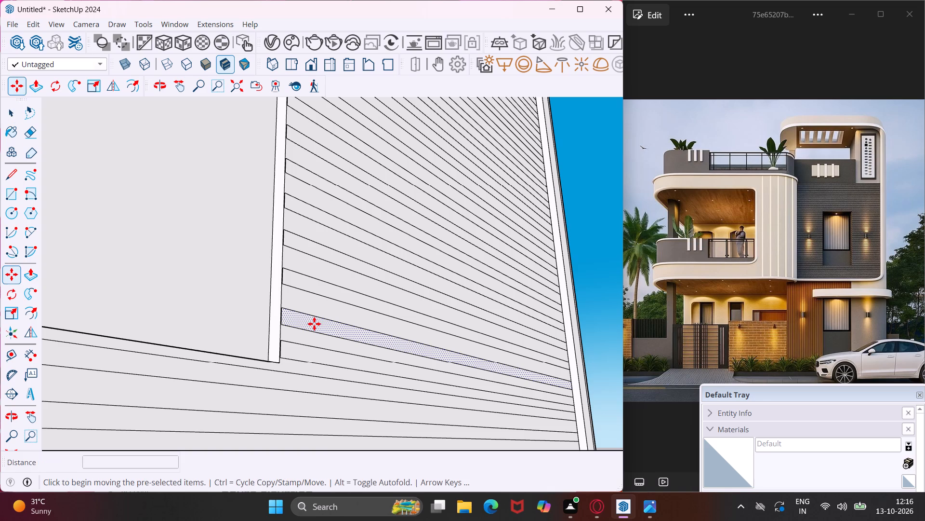
left_click(314, 324)
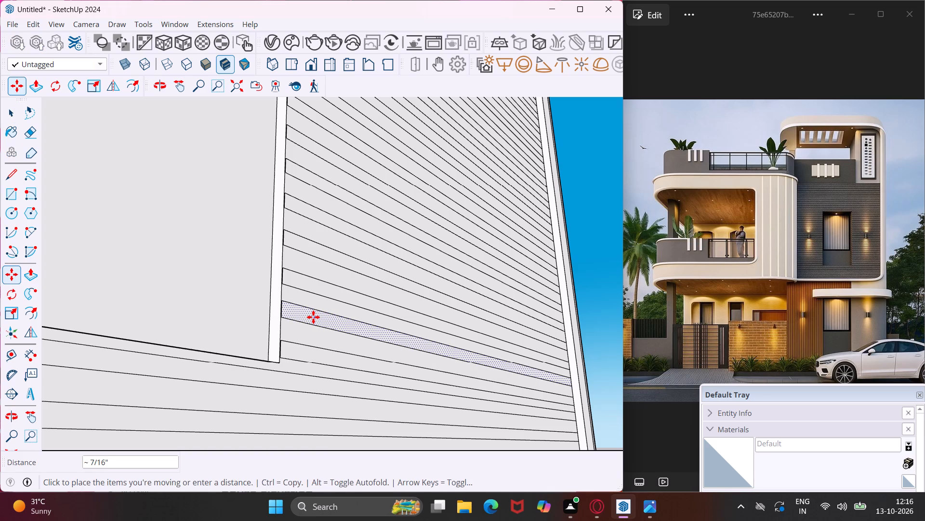
left_click(313, 317)
key("Escape")
key("space")
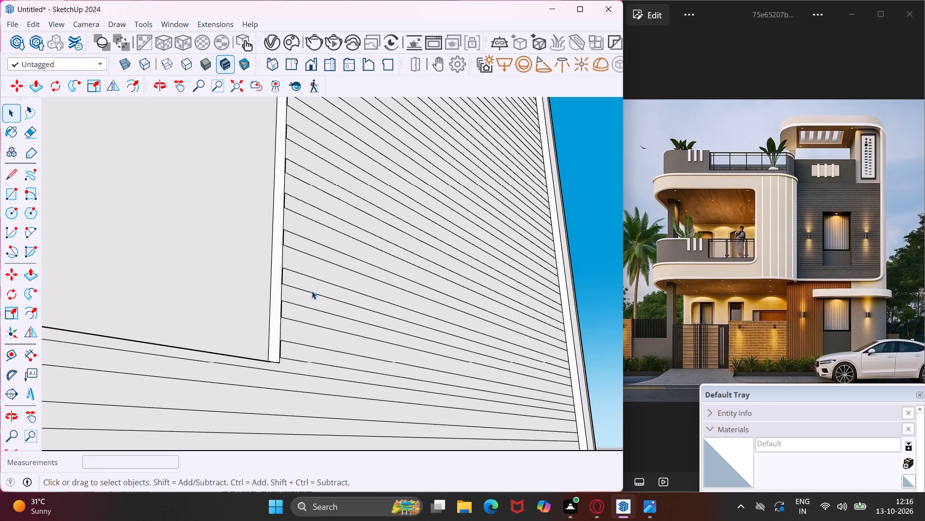
Move the third-lowest strip between the recess and the tower's outer edge up about 9/16".
scroll(311, 285, "up", 3)
left_click(311, 285)
key("m")
left_click(311, 285)
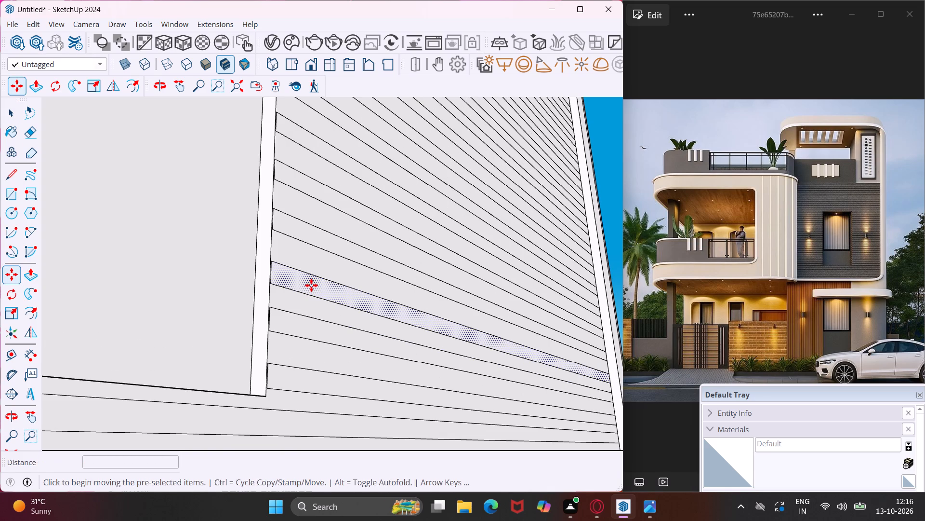
left_click(313, 274)
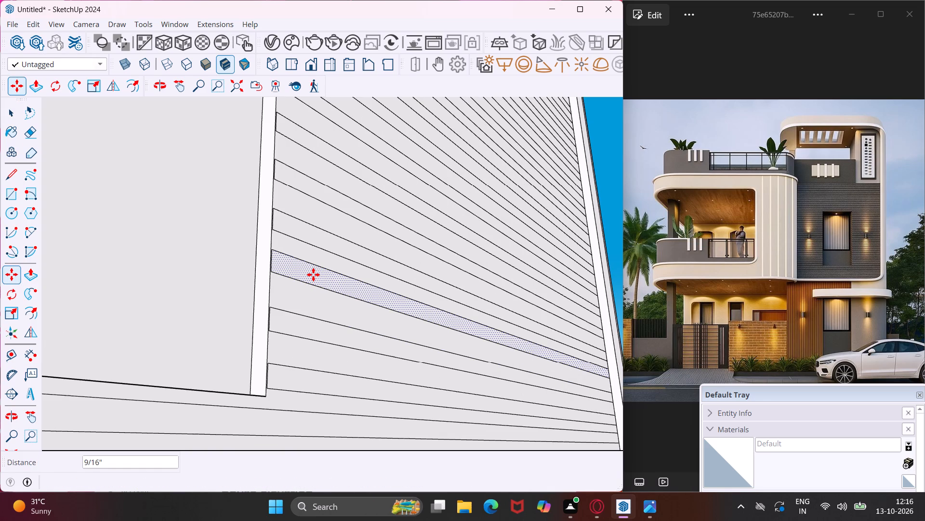
key("Escape")
key("space")
Move the fourth-lowest strip beside the recess slightly up to even out the spacing between the grooves.
scroll(305, 252, "up", 4)
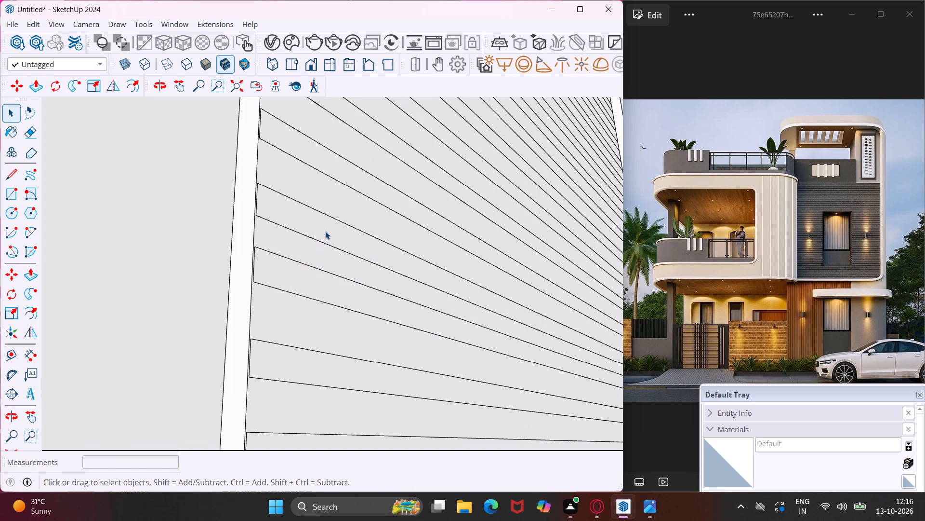
left_click(326, 230)
key("m")
left_click(326, 230)
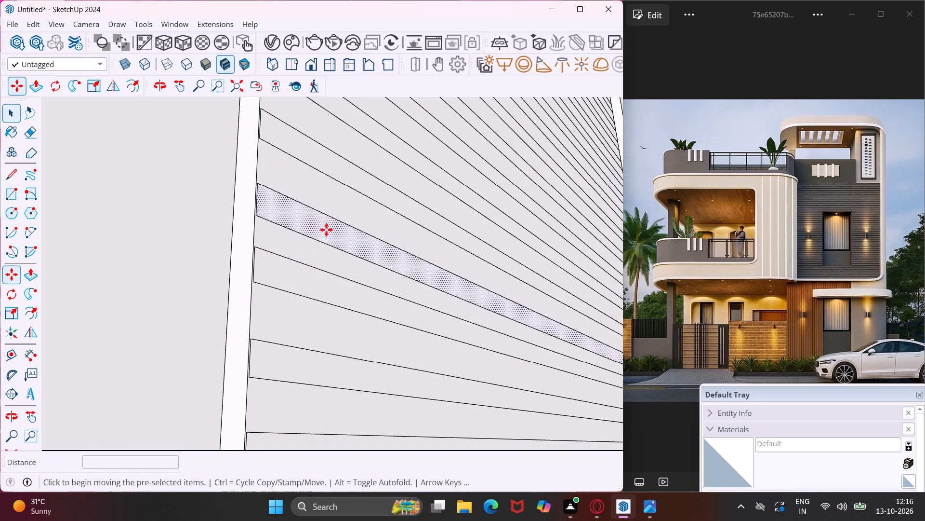
left_click(326, 216)
key("Escape")
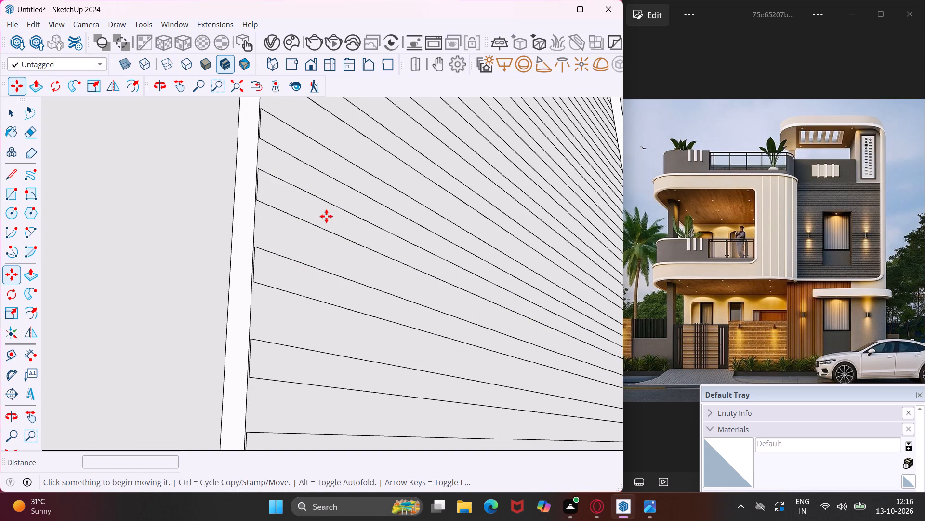
scroll(327, 216, "down", 4)
key("Escape")
key("space")
Copy the lowest strip on the window's handle side about 2 1/2" down, as an array of 10 copies.
scroll(327, 216, "down", 5)
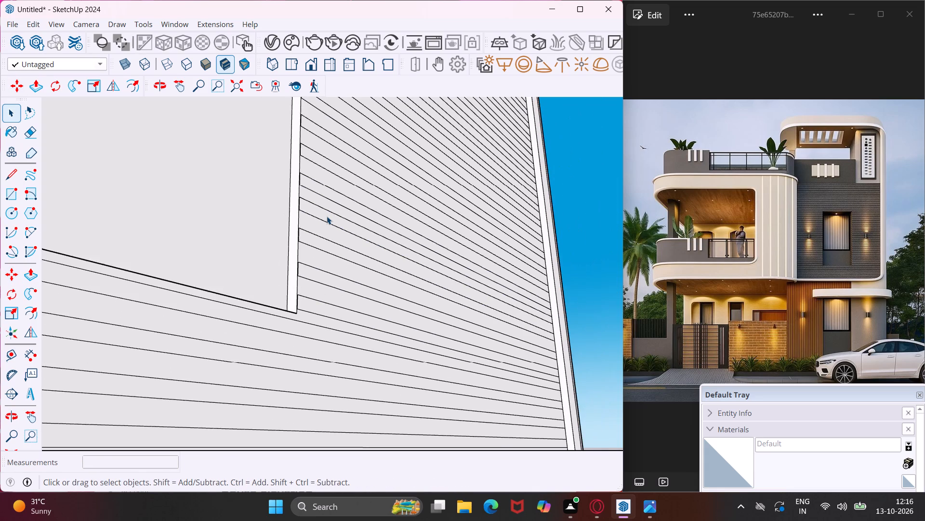
scroll(327, 216, "down", 4)
middle_click_drag(331, 220, 296, 286)
scroll(305, 271, "down", 9)
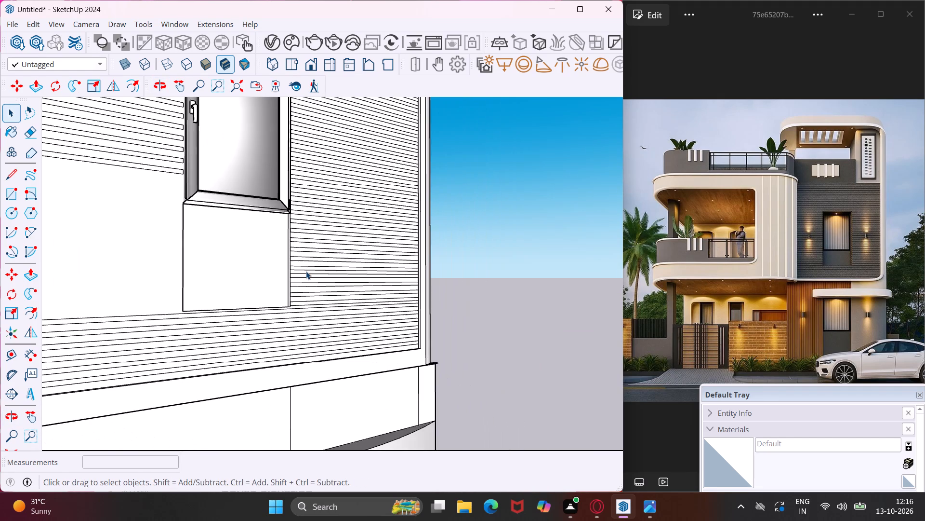
scroll(306, 271, "down", 3)
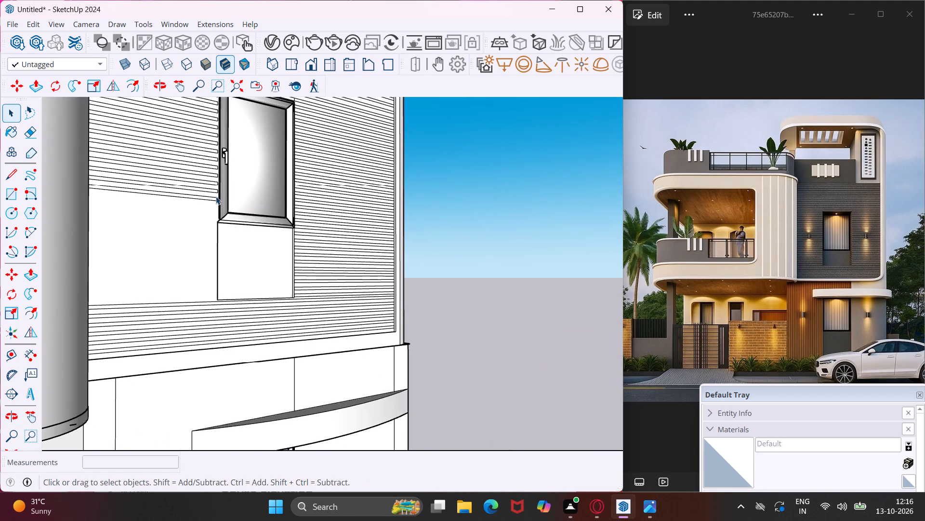
scroll(204, 197, "up", 18)
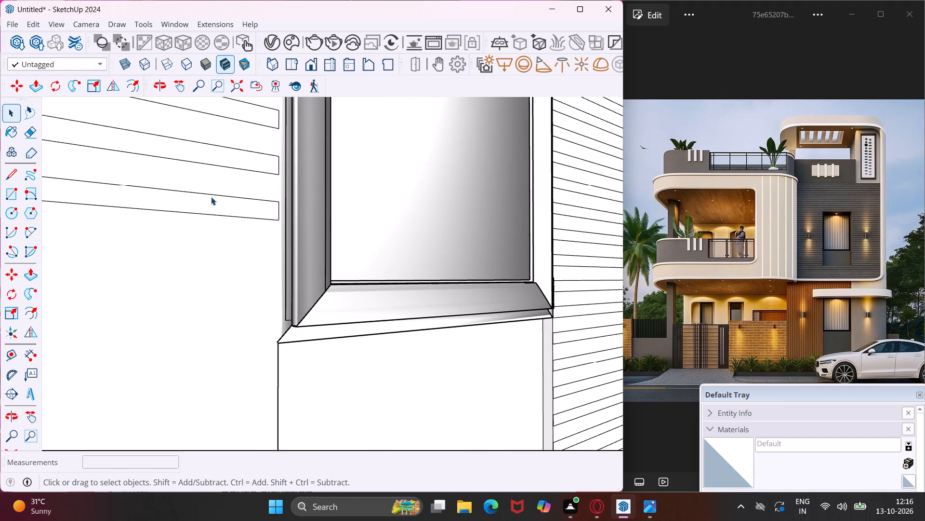
left_click(214, 206)
key("m")
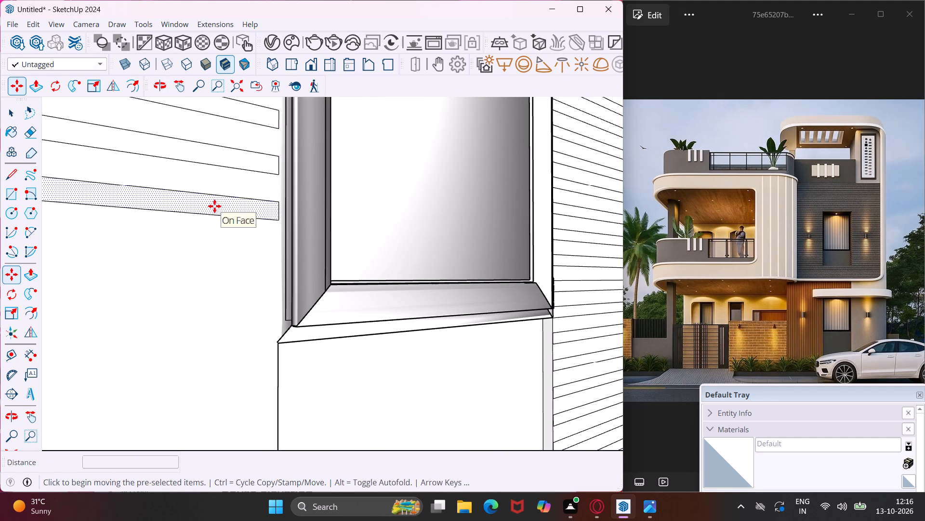
left_click(214, 206)
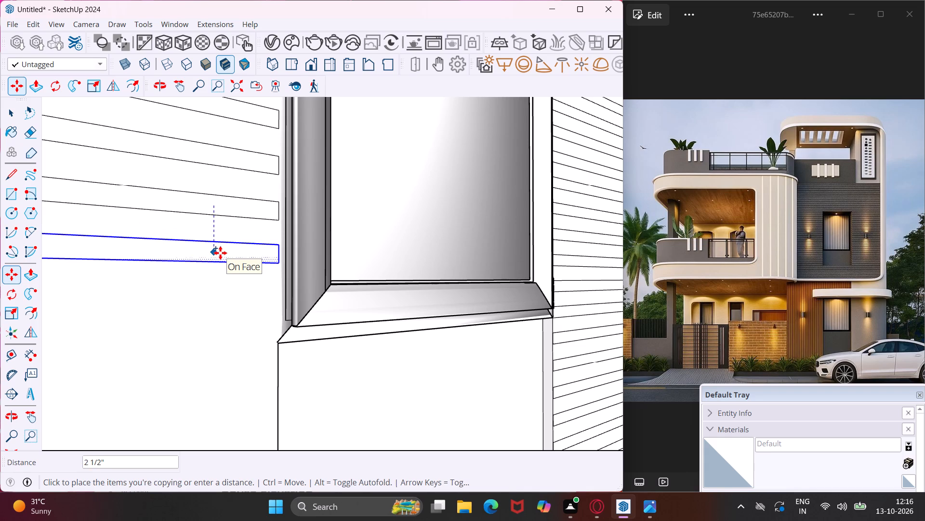
left_click(220, 253)
type("*10")
key("Return")
scroll(220, 253, "down", 10)
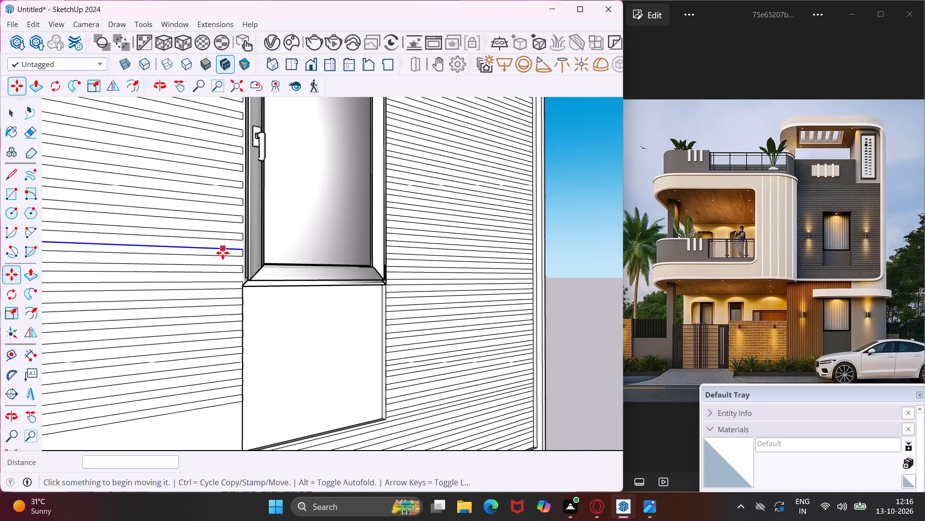
scroll(223, 253, "down", 10)
key("Escape")
key("space")
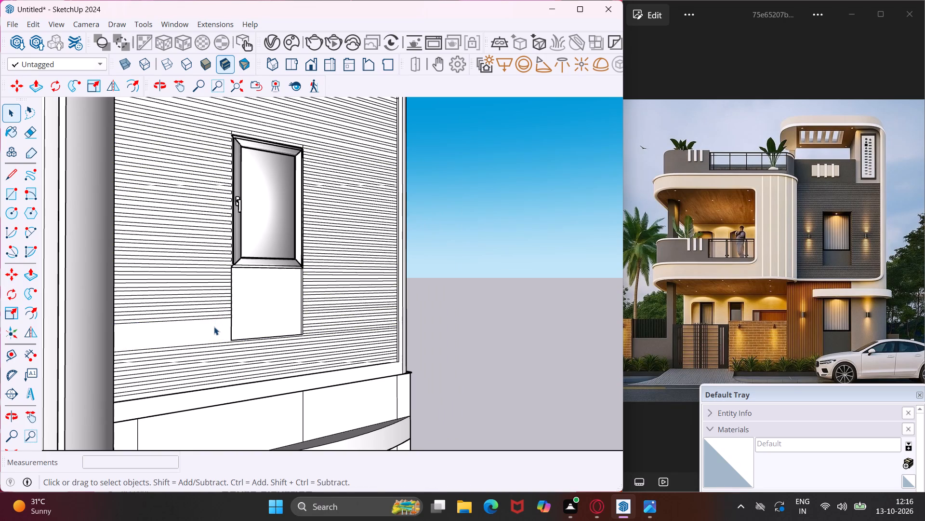
Fill the remaining gap on the handle side with three successive strip copies, spaced about 2 9/16", 2 7/16" and 2 5/16" down.
scroll(211, 322, "up", 14)
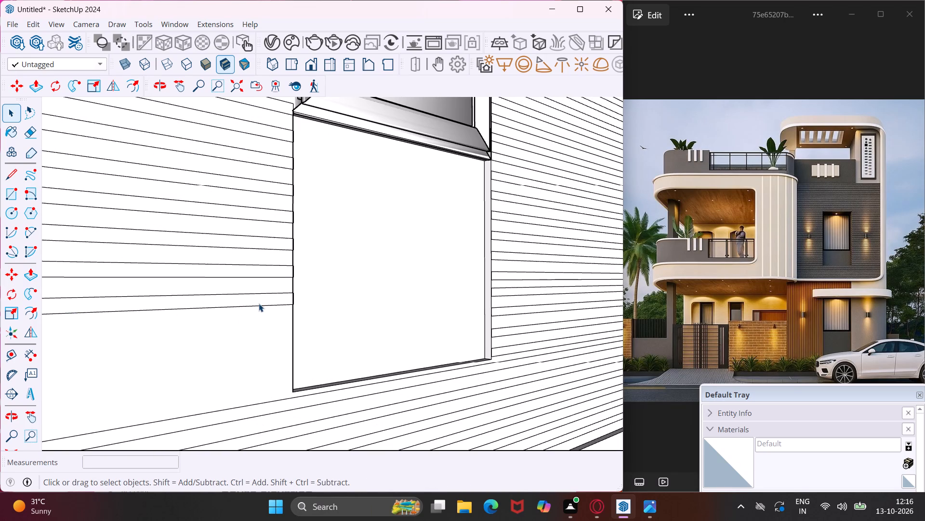
left_click(260, 301)
key("m")
left_click(260, 301)
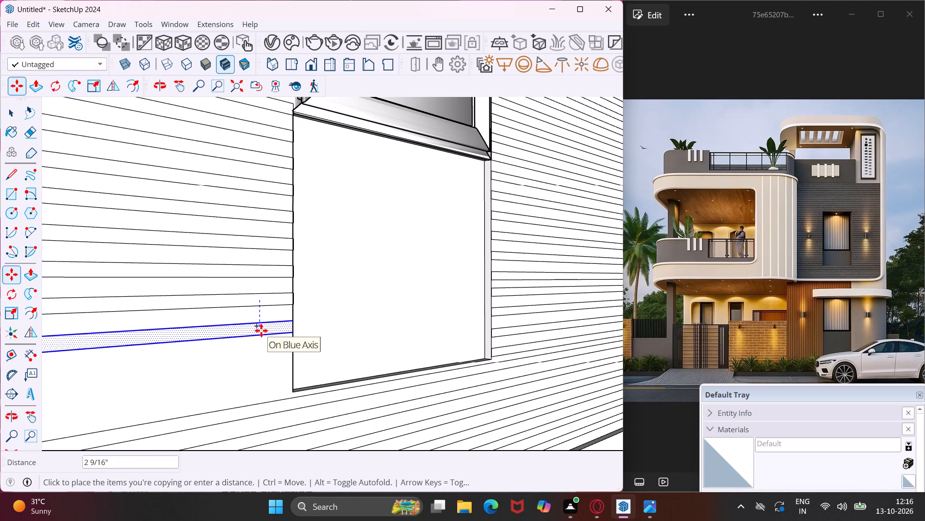
left_click(261, 330)
left_click(261, 330)
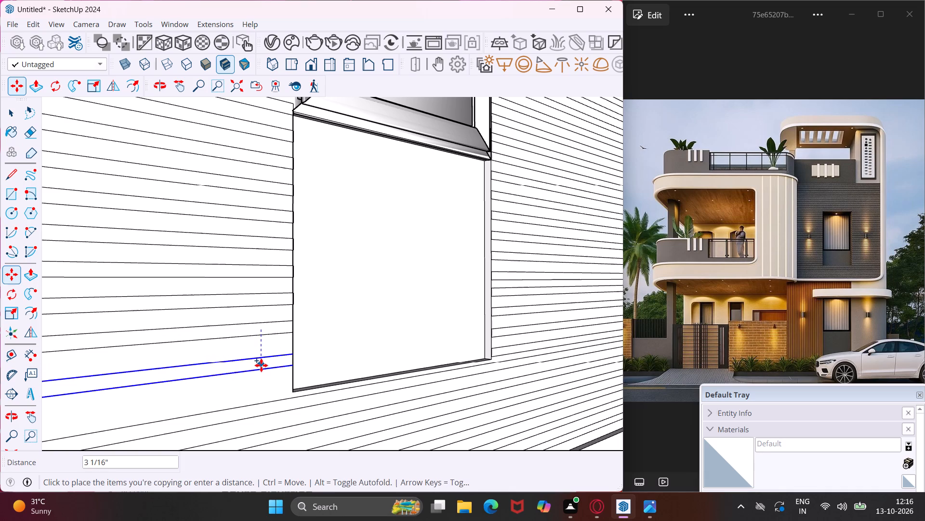
left_click(259, 358)
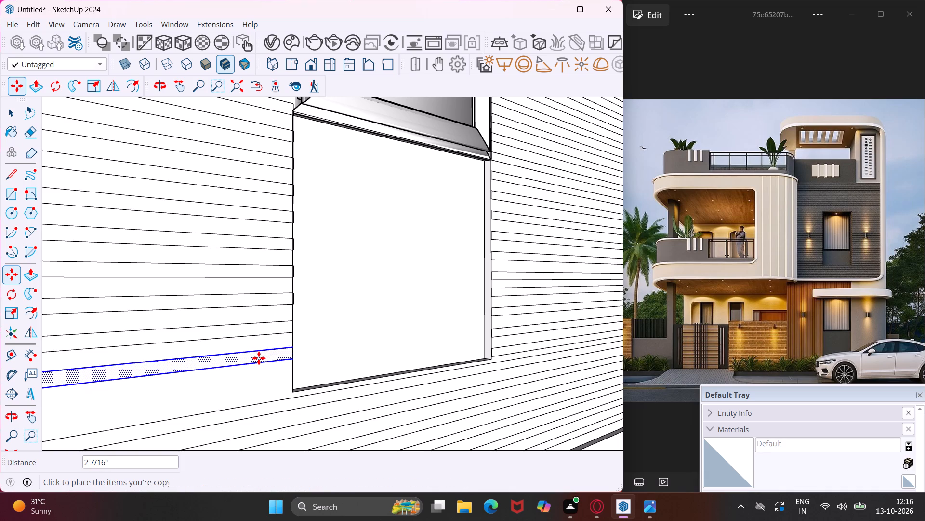
left_click(259, 358)
left_click(263, 358)
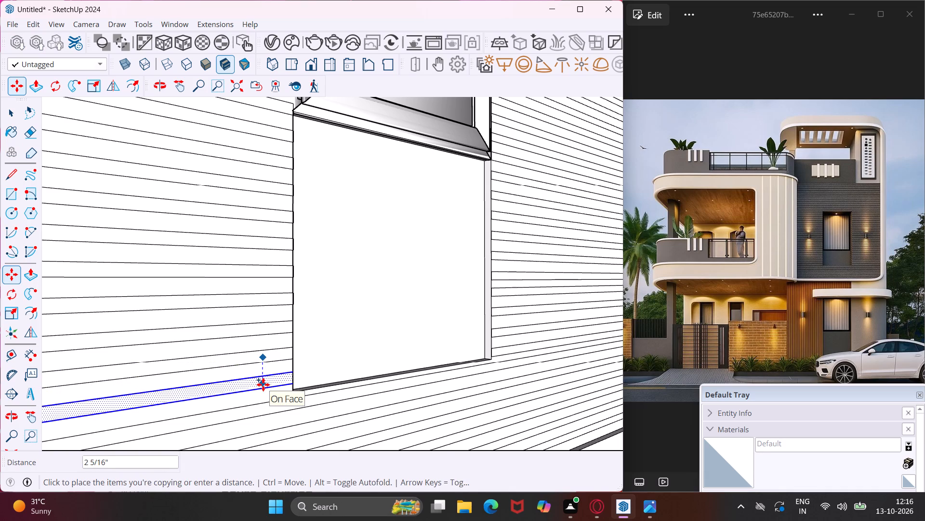
left_click(263, 384)
key("Escape")
key("space")
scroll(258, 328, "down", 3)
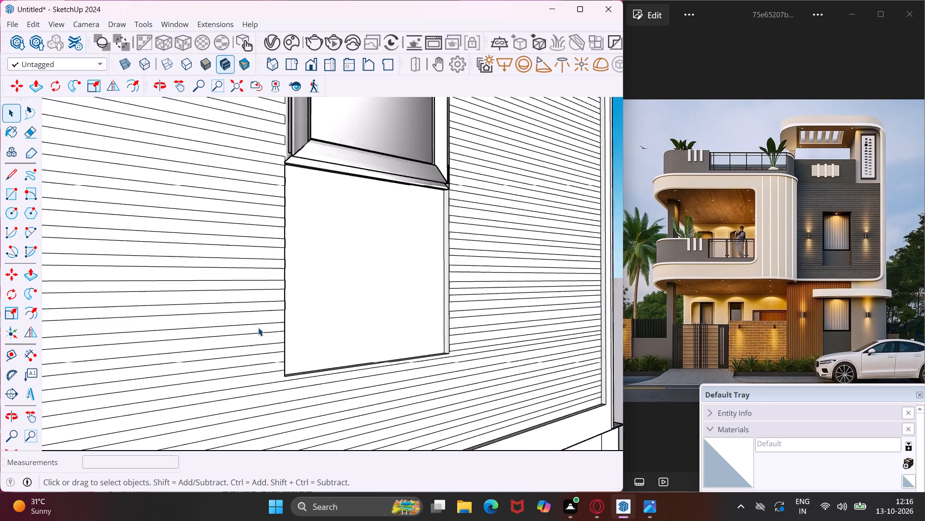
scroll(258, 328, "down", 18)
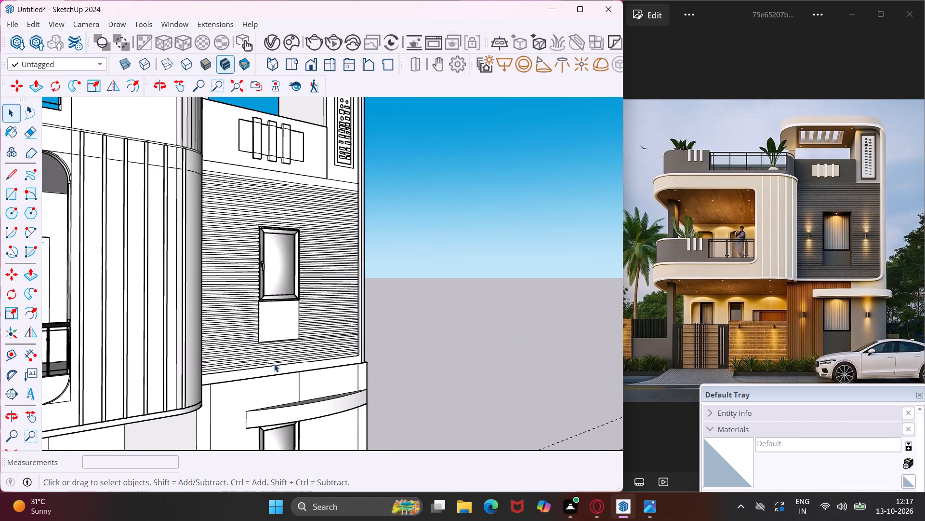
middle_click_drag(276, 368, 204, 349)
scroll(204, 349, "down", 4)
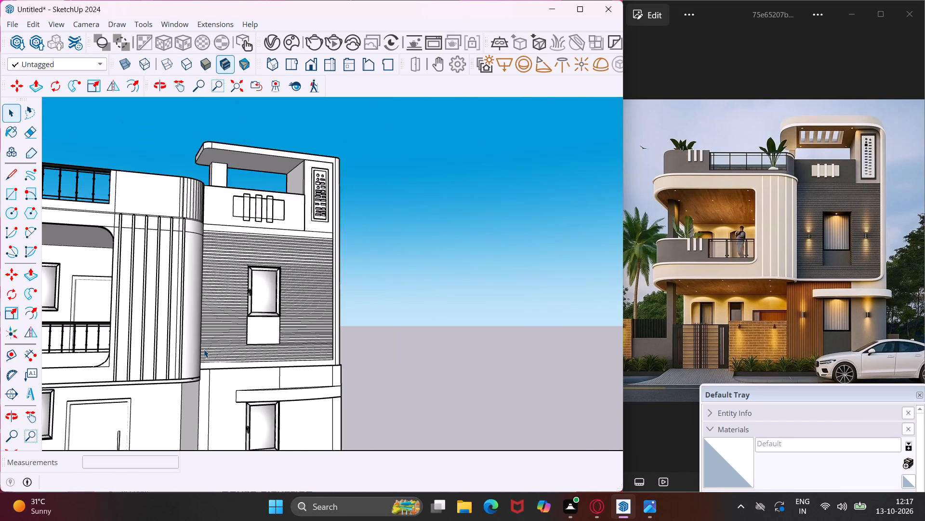
Draw a full-height vertical strip about 1 5/16" wide and 10' tall on the ground-floor tower wall, along its edge beside the porch.
scroll(204, 349, "down", 1)
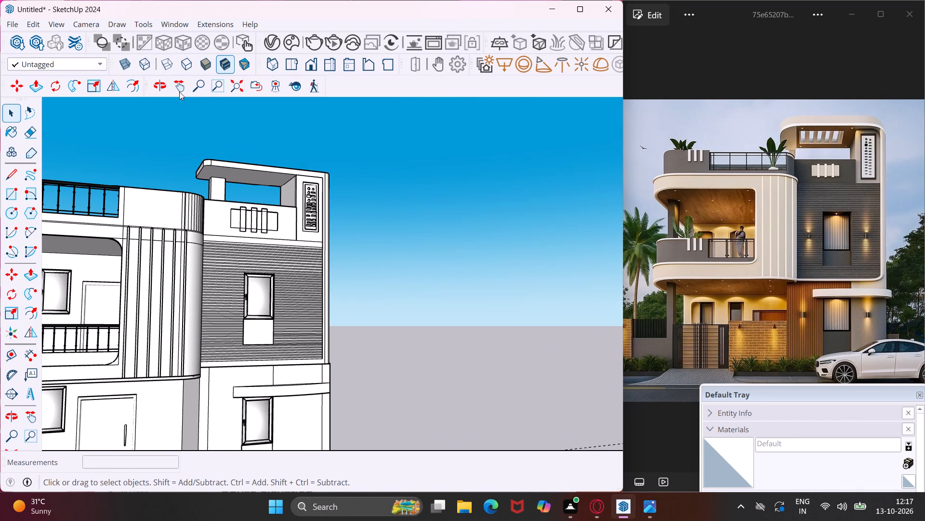
left_click(179, 88)
left_click_drag(243, 306, 320, 193)
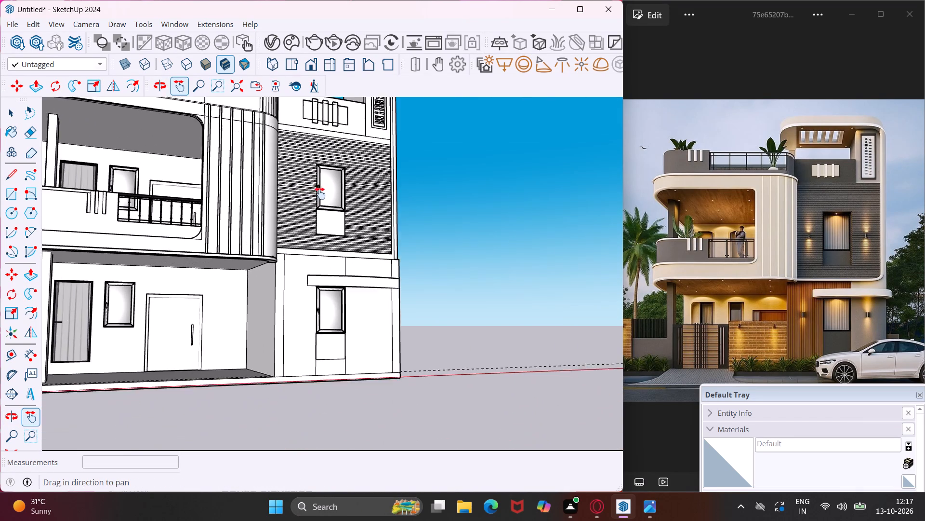
left_click_drag(320, 193, 356, 174)
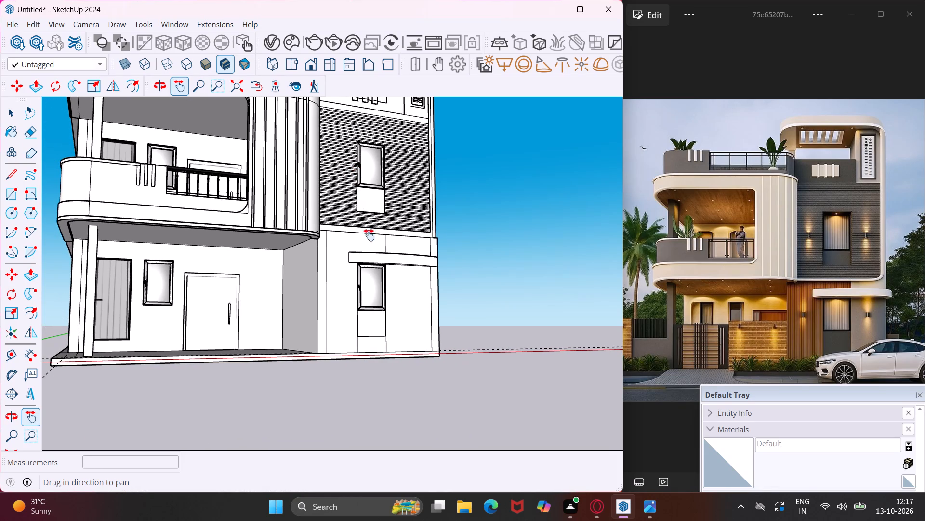
scroll(361, 315, "up", 3)
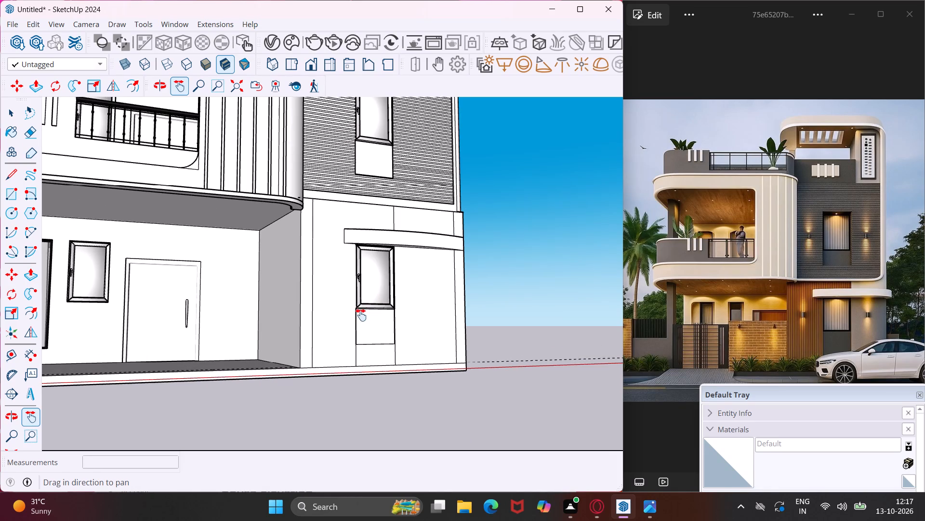
middle_click_drag(361, 315, 301, 324)
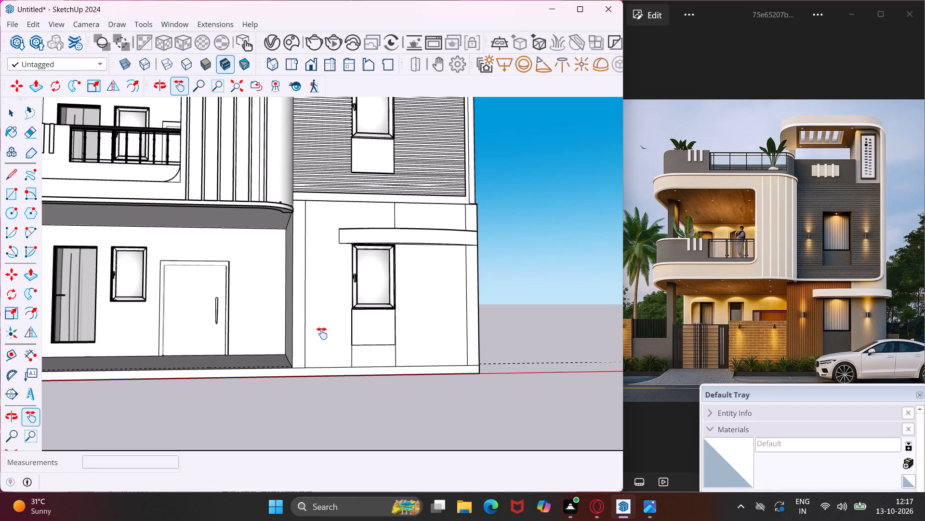
key("Escape")
key("space")
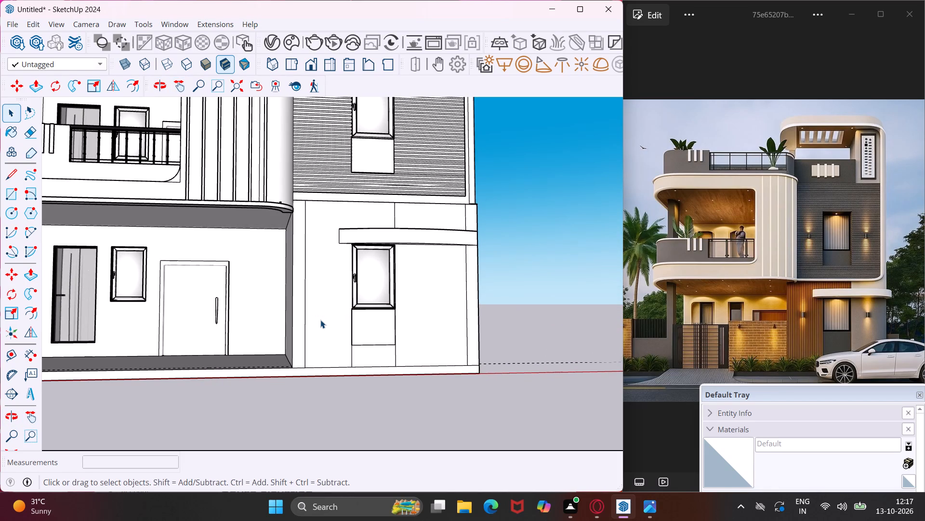
scroll(320, 320, "up", 4)
middle_click_drag(320, 320, 319, 321)
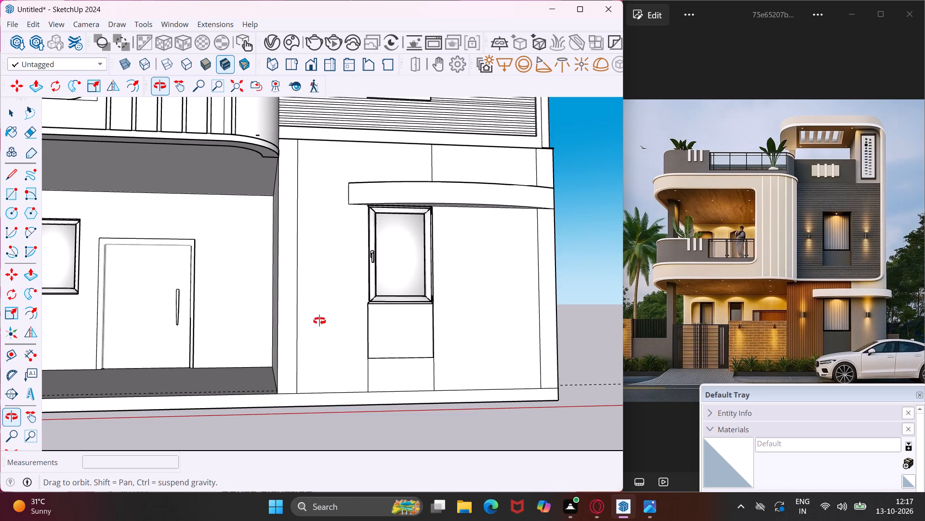
middle_click_drag(319, 321, 305, 333)
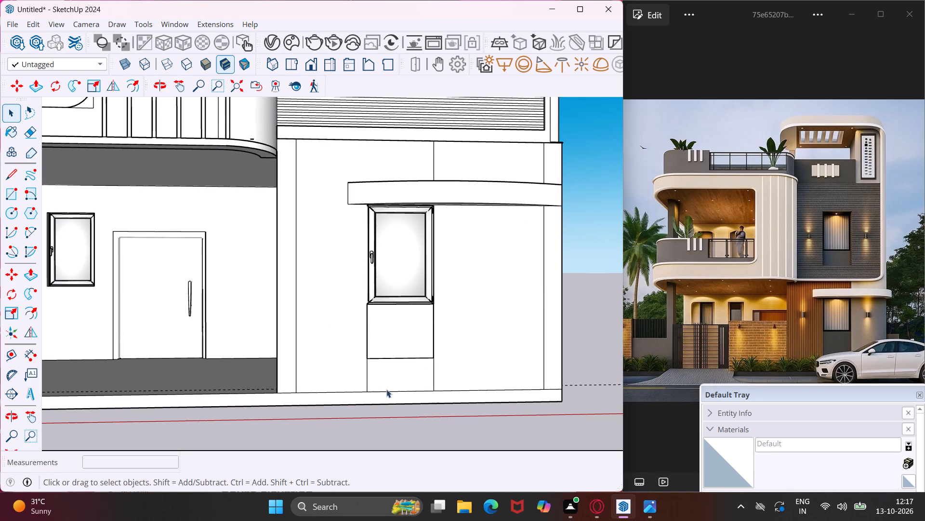
left_click(11, 199)
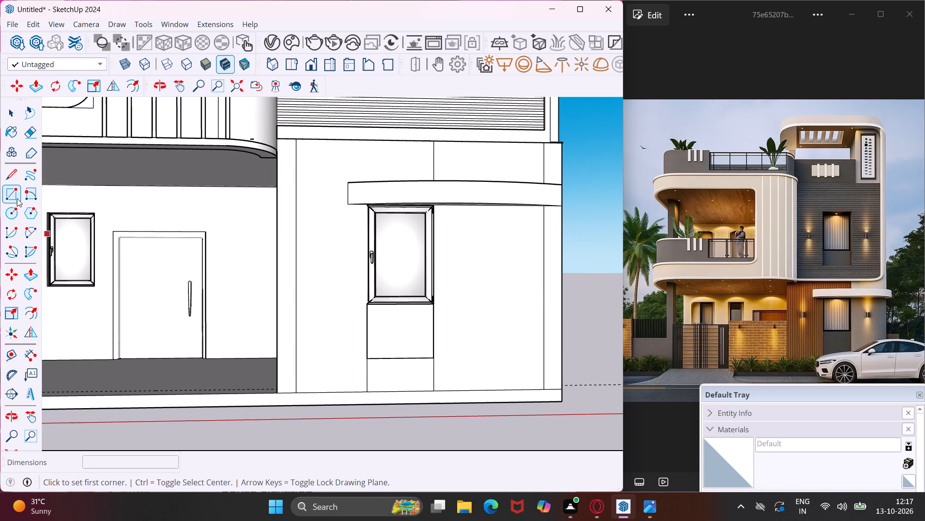
scroll(297, 384, "up", 4)
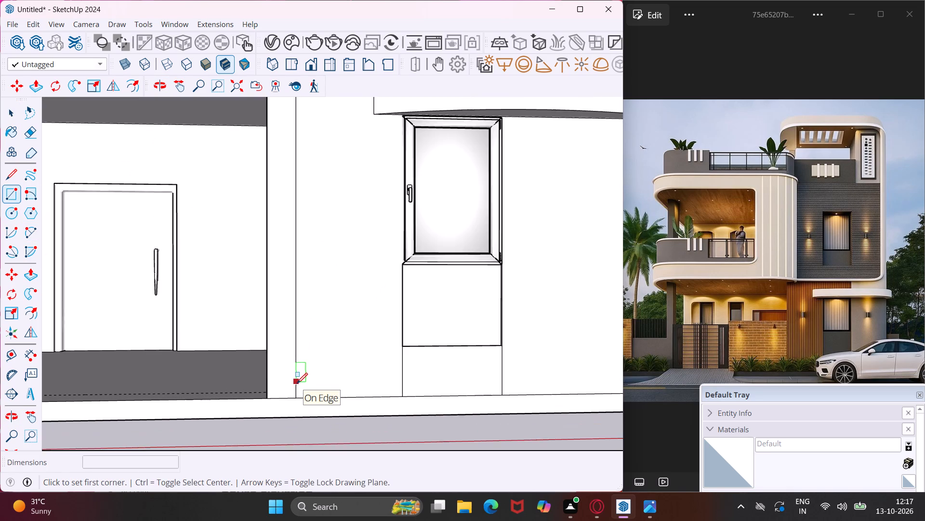
scroll(297, 384, "up", 2)
left_click(262, 400)
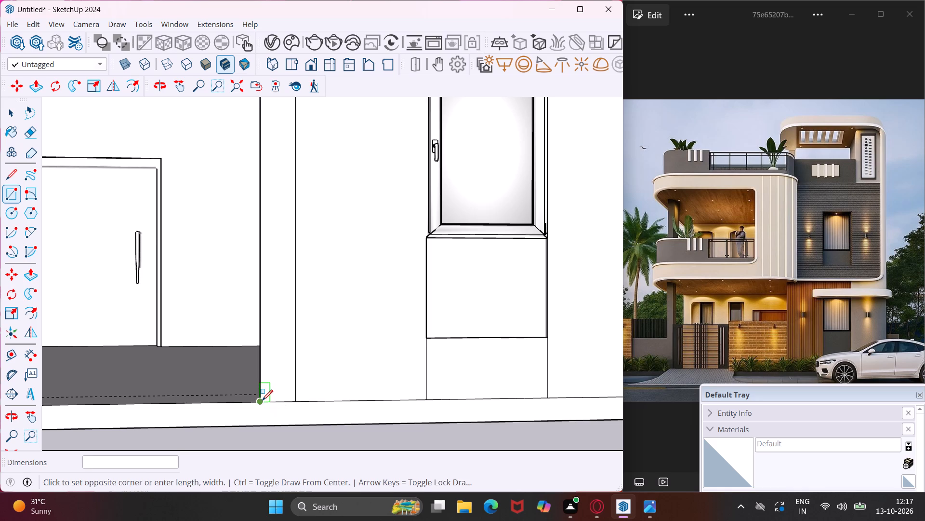
scroll(295, 222, "down", 11)
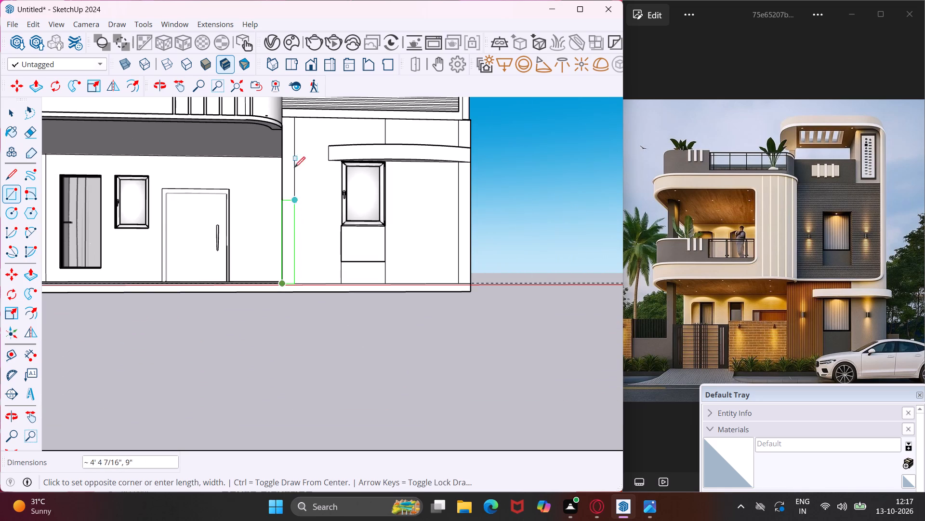
scroll(288, 117, "up", 14)
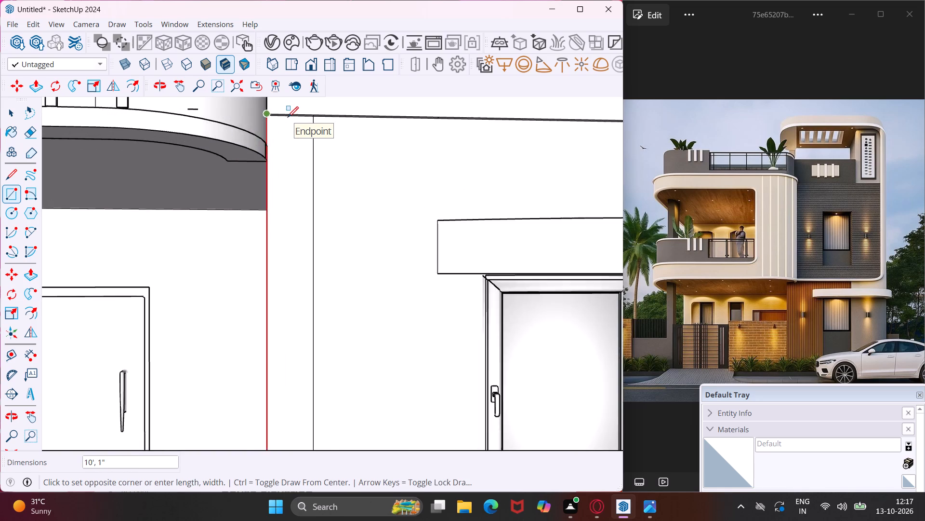
scroll(288, 117, "up", 4)
middle_click_drag(288, 117, 296, 101)
scroll(286, 125, "up", 5)
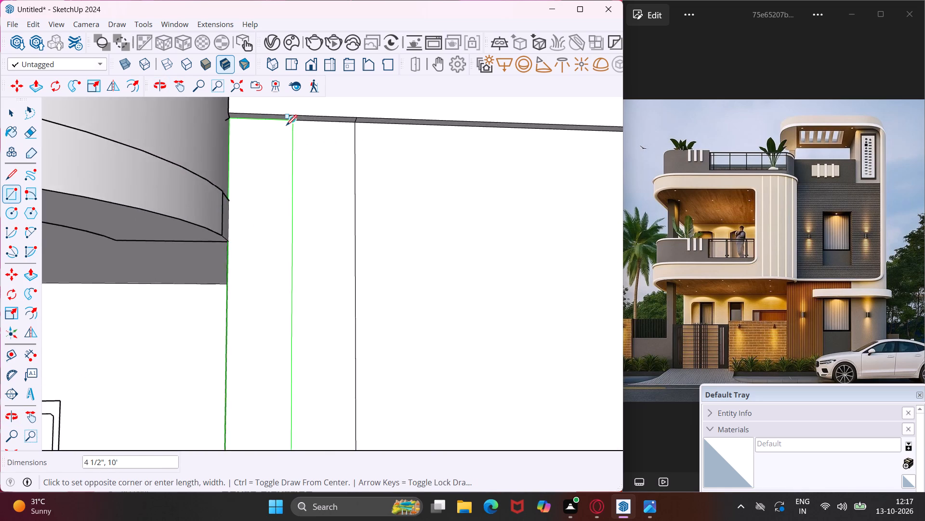
scroll(286, 125, "up", 4)
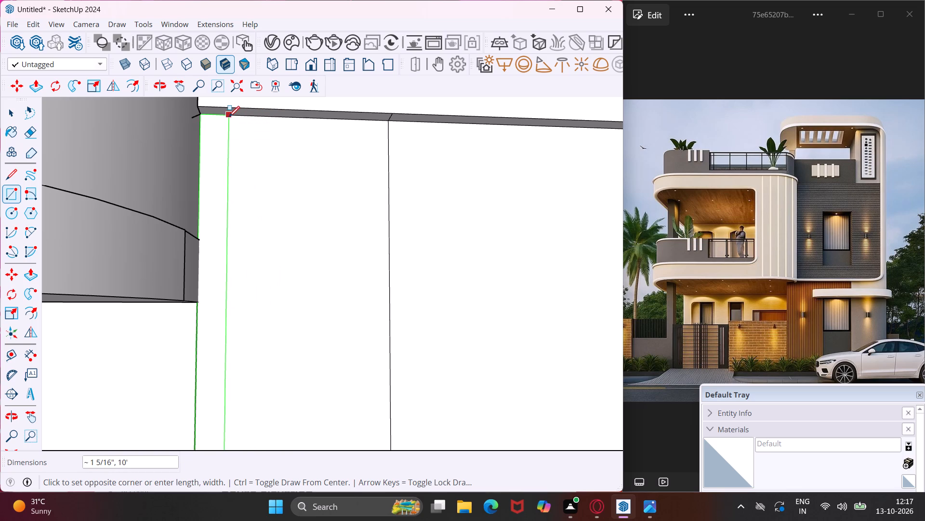
left_click(226, 117)
key("Escape")
key("space")
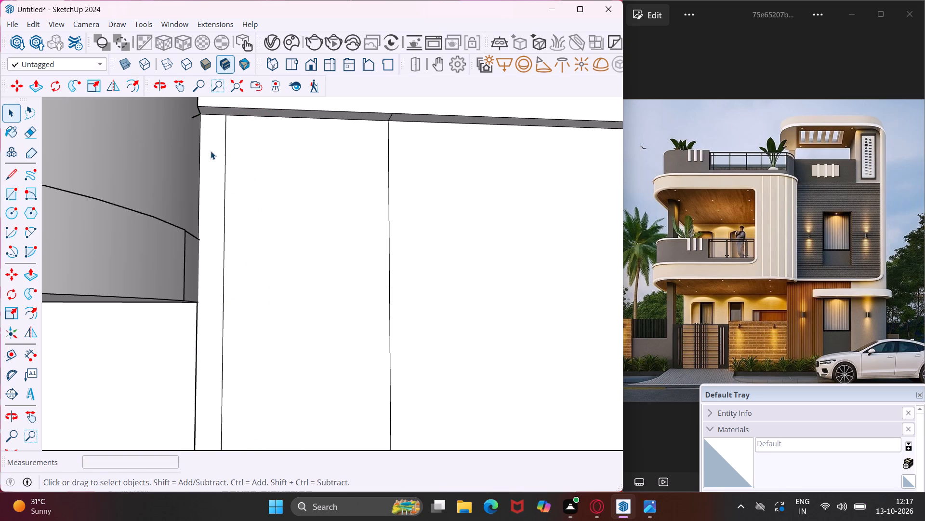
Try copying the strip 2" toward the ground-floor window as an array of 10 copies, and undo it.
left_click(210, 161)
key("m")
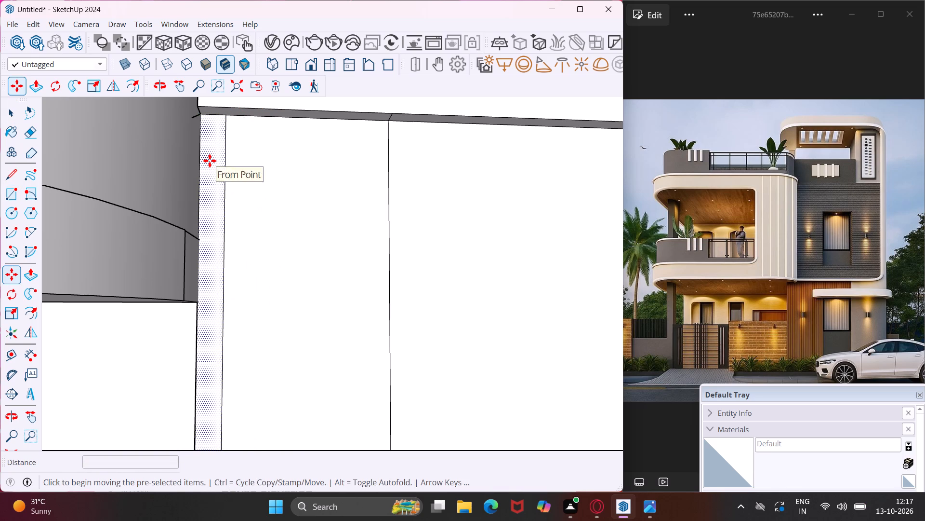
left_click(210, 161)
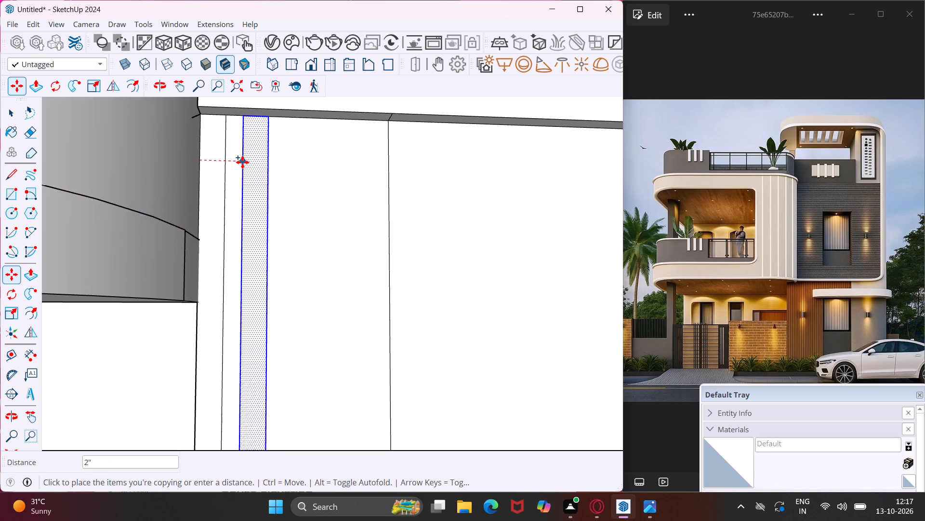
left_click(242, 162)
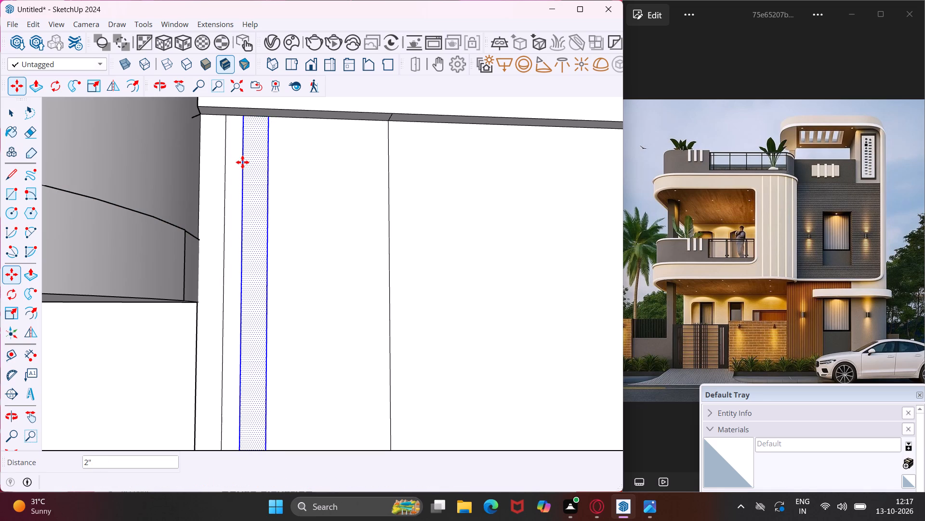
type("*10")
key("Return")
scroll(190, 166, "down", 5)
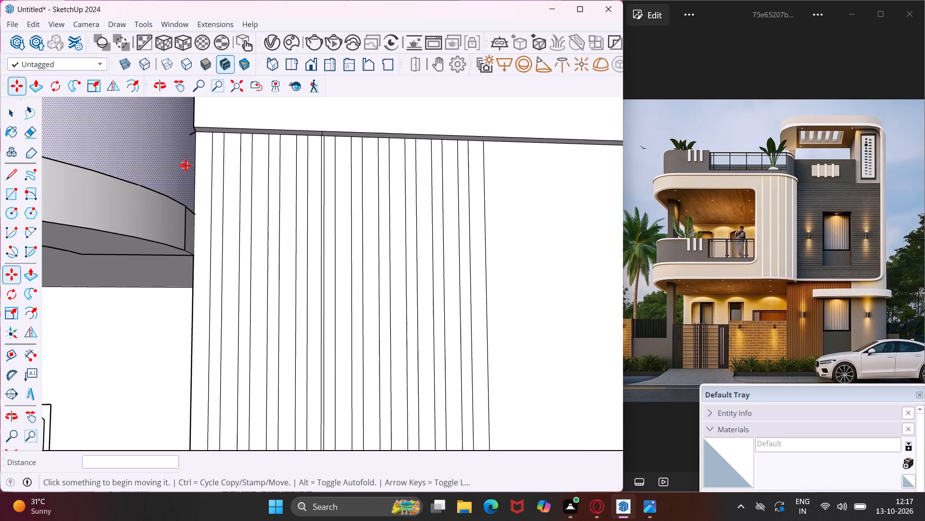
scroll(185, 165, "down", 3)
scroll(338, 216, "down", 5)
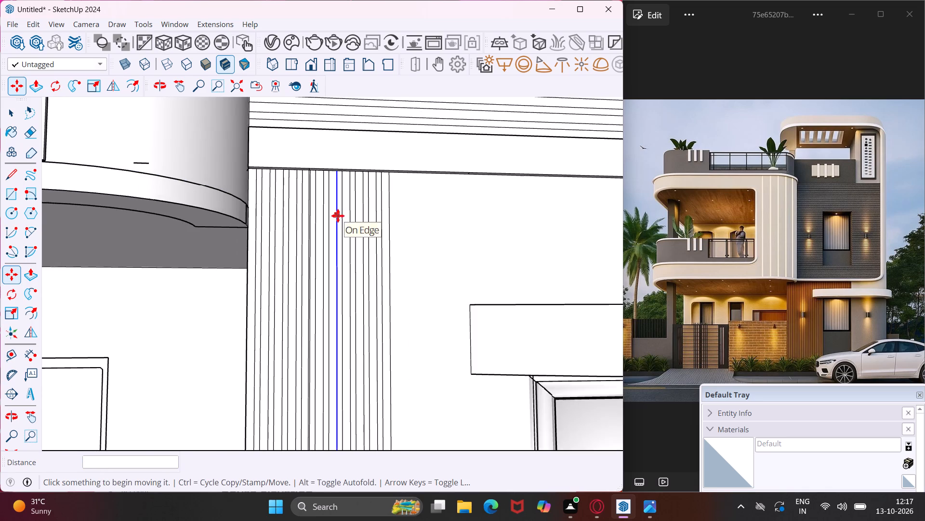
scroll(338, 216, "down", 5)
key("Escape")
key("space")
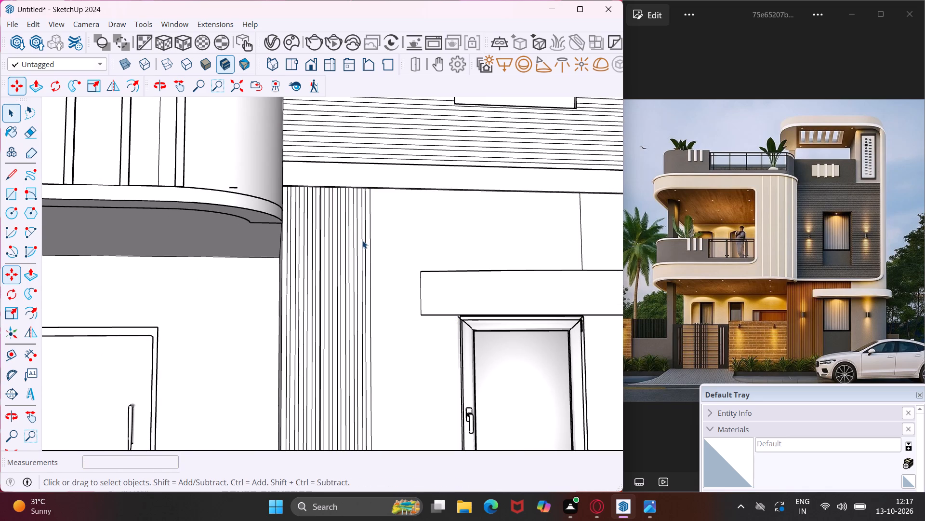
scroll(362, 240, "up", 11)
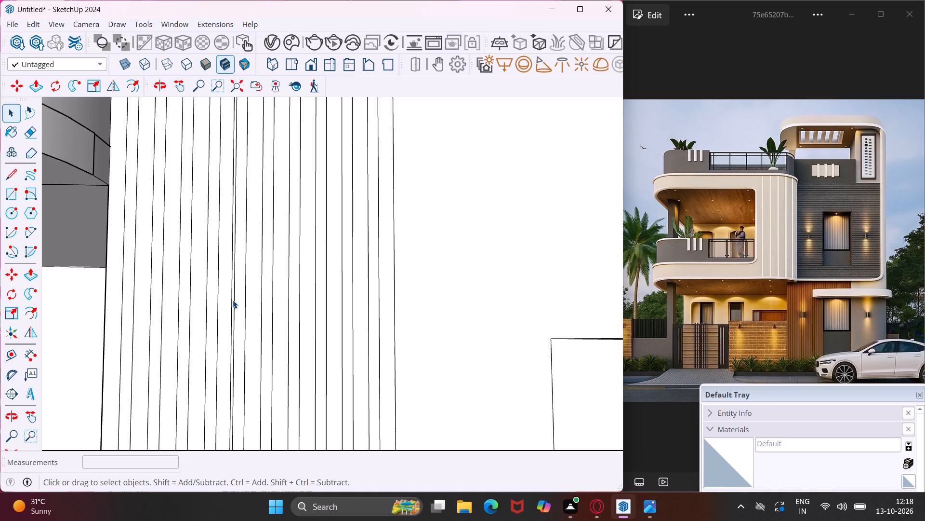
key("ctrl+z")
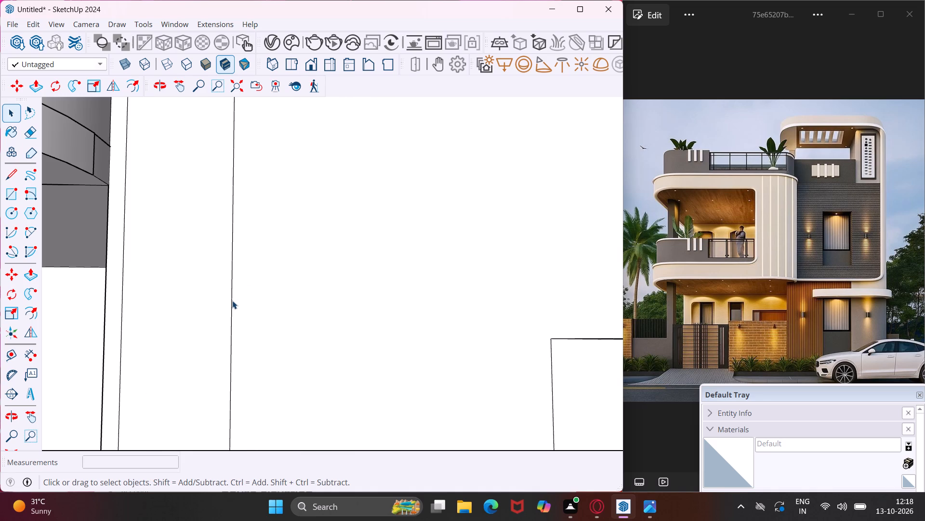
Erase the old vertical line on the ground-floor tower wall between the new strip and the window.
scroll(232, 300, "up", 1)
scroll(232, 300, "down", 6)
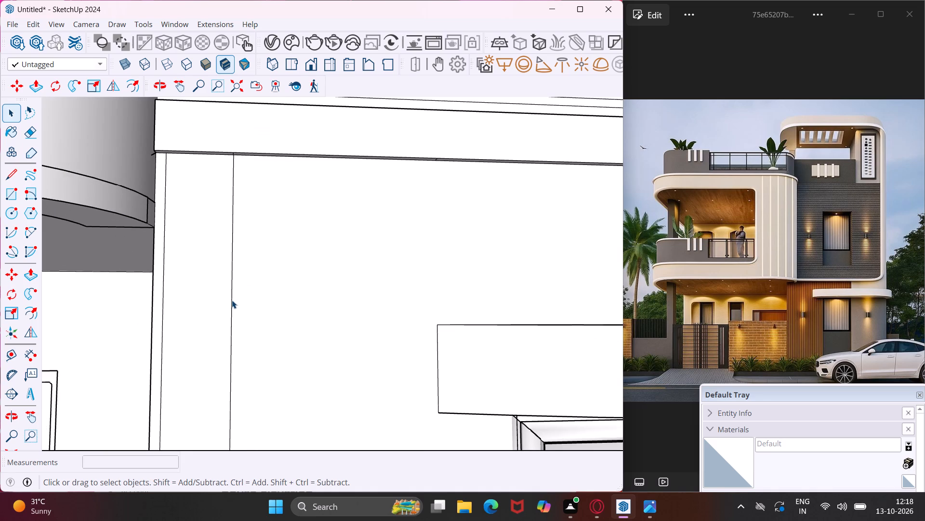
key("e")
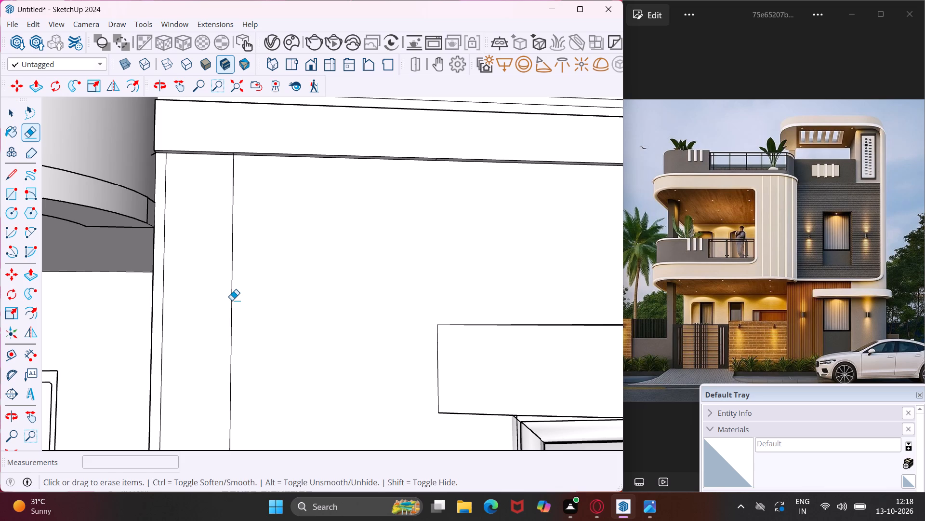
left_click(232, 301)
key("Escape")
key("space")
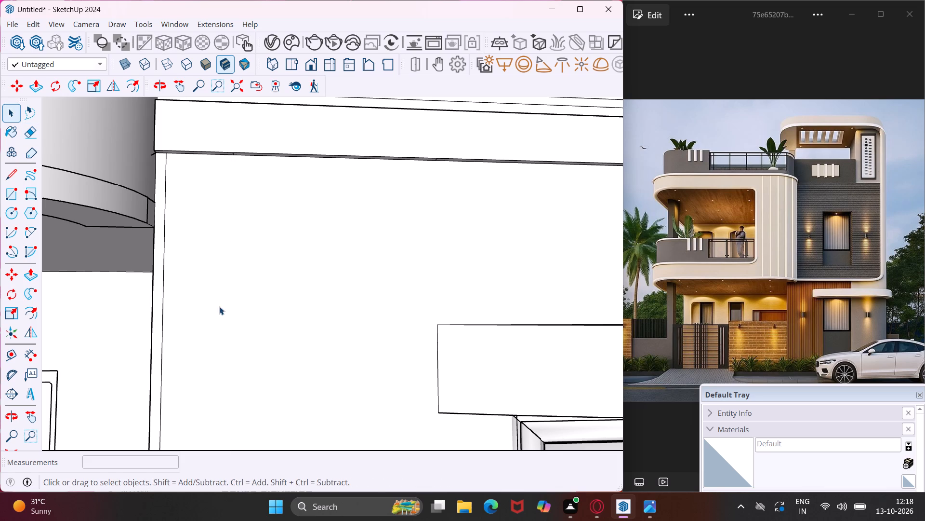
Copy the strip about 2 9/16" toward the ground-floor window as an array of 10 copies.
scroll(153, 286, "up", 4)
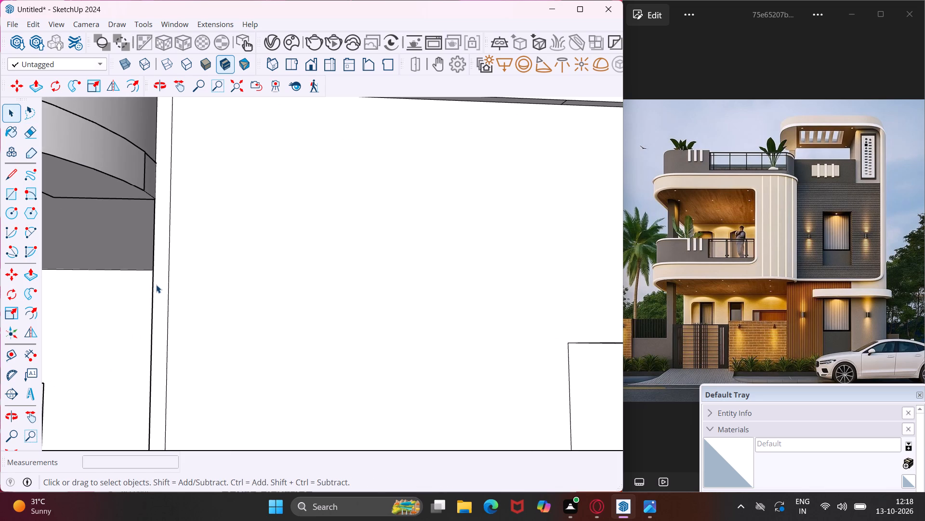
left_click(156, 285)
key("m")
left_click(156, 285)
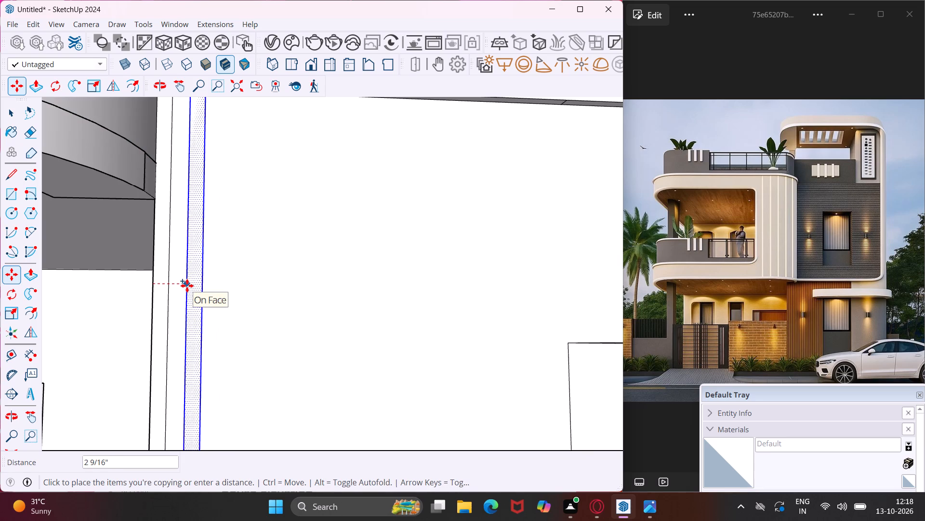
left_click(187, 286)
type("*10")
key("Return")
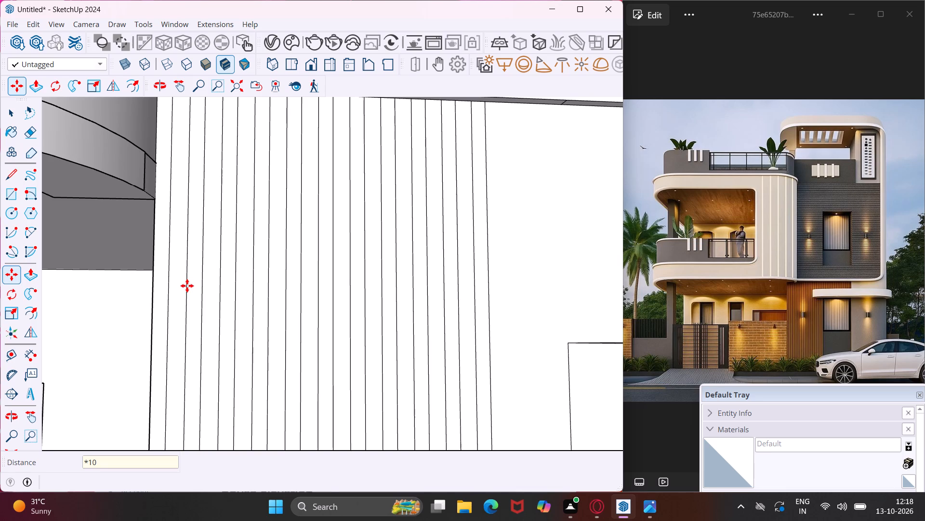
scroll(187, 286, "down", 8)
key("Escape")
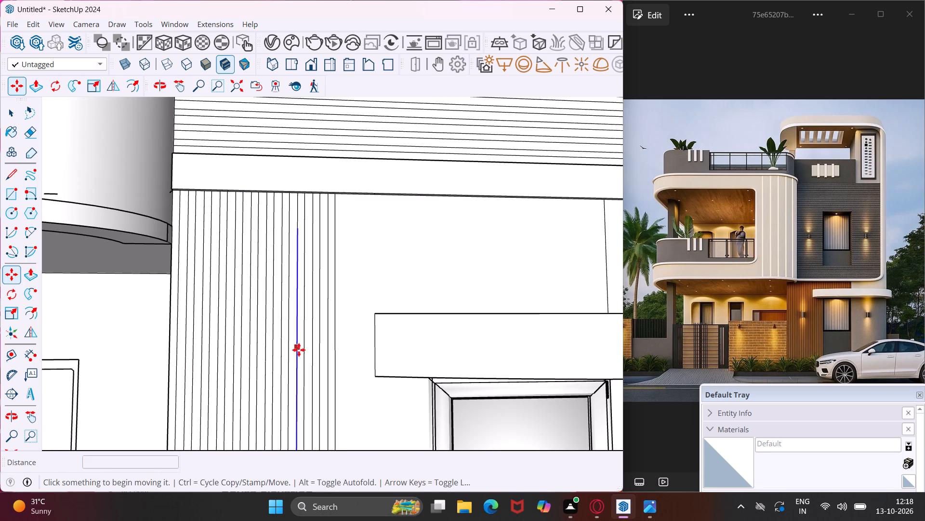
key("space")
Copy the last full-height cladding strip about 2 5/8" toward the ground-floor window as an array of 5 copies.
scroll(326, 351, "up", 7)
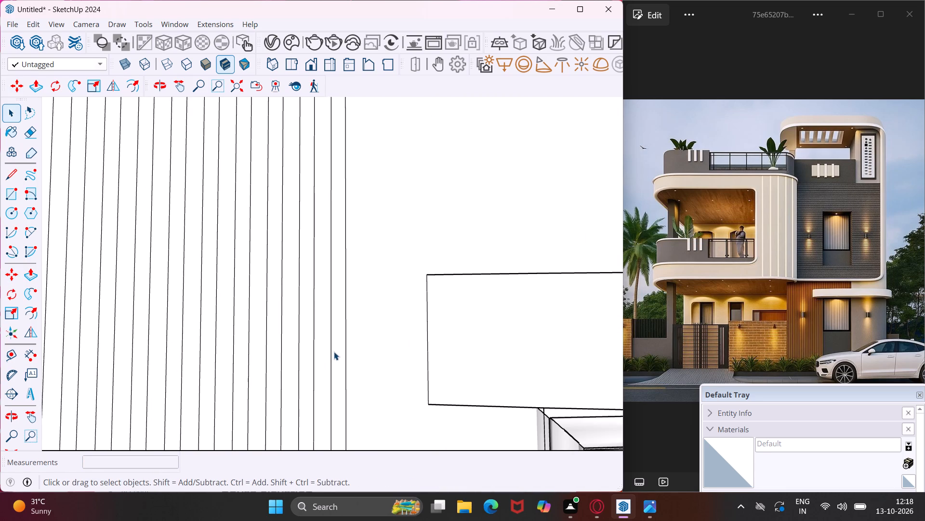
left_click(334, 351)
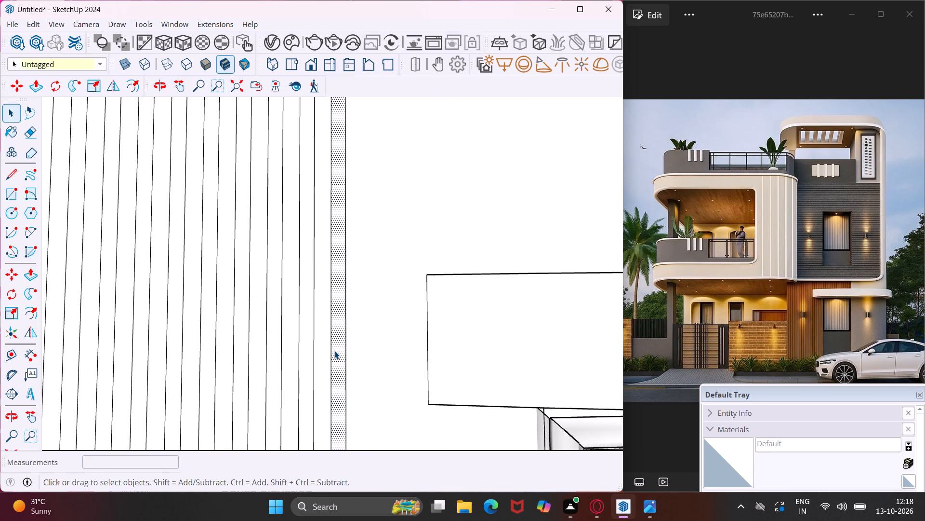
key("m")
left_click(334, 351)
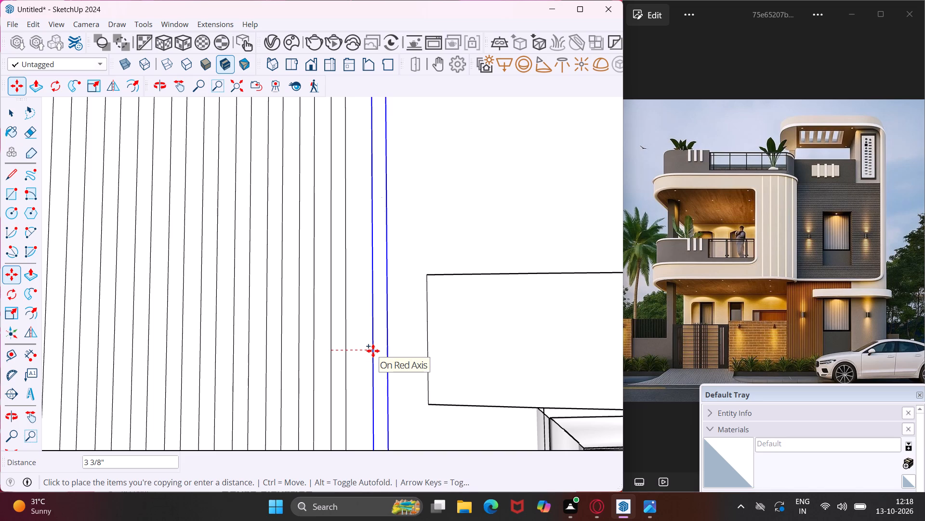
key("asterisk")
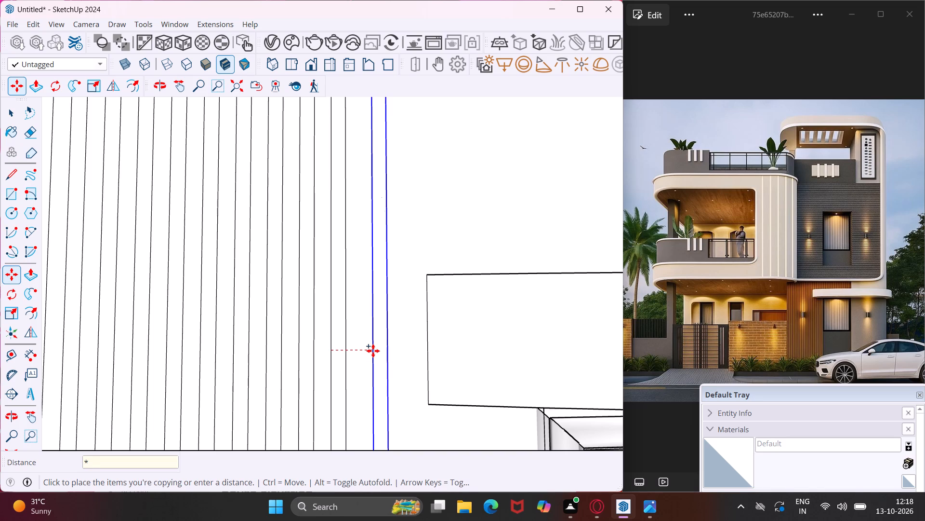
key("5")
key("Return")
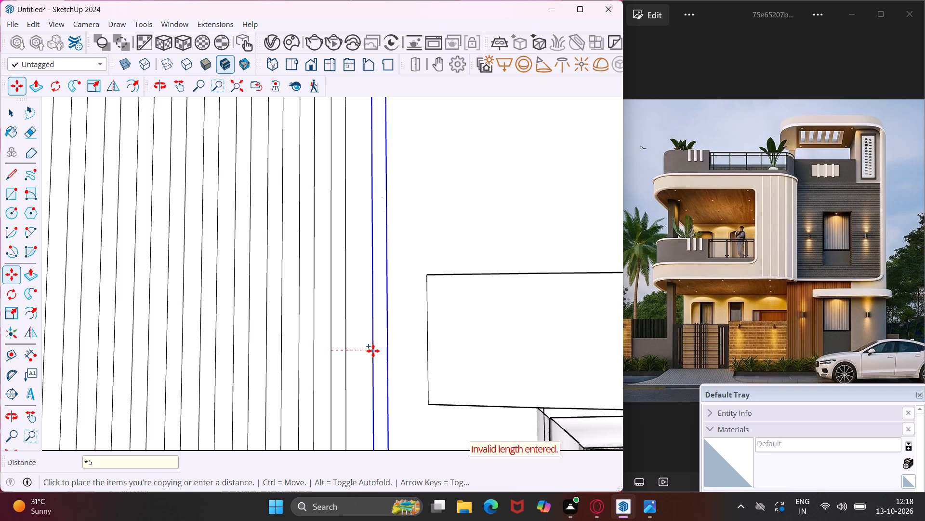
scroll(373, 351, "down", 4)
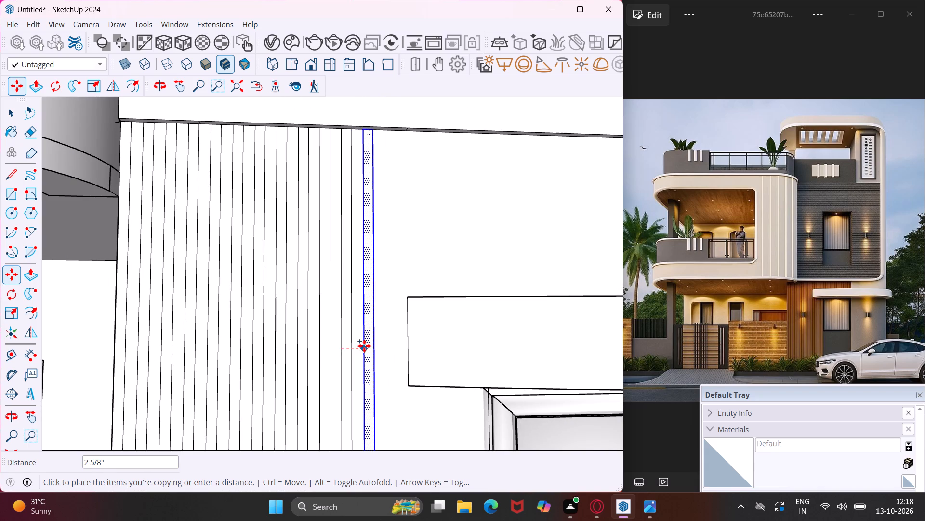
left_click(364, 346)
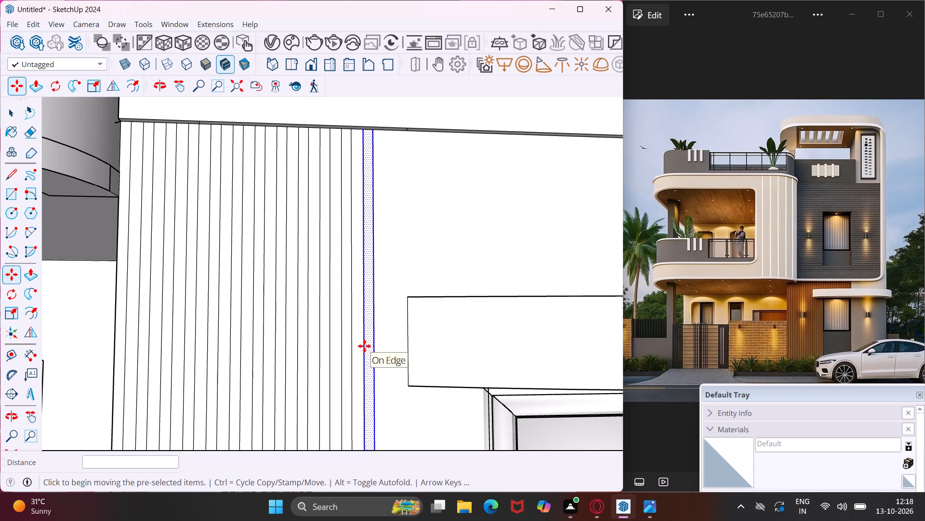
key("asterisk")
key("5")
key("Return")
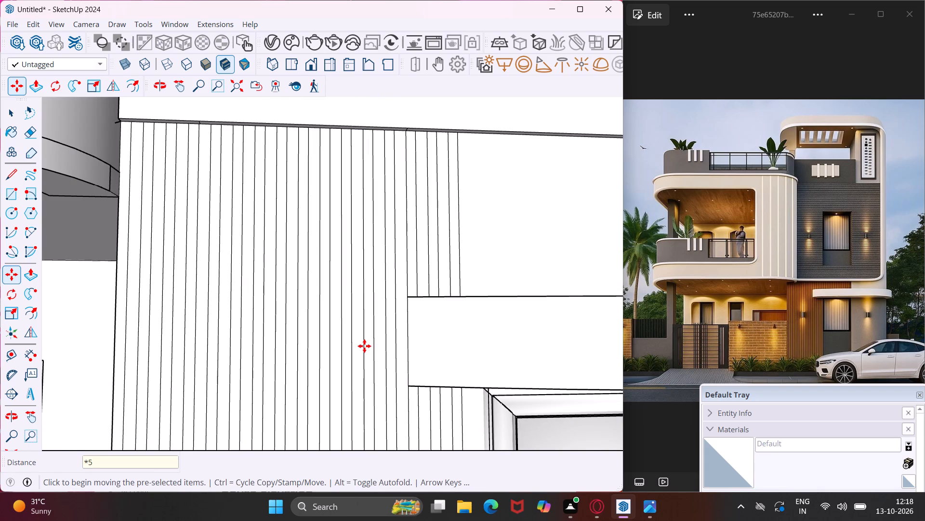
scroll(362, 345, "down", 13)
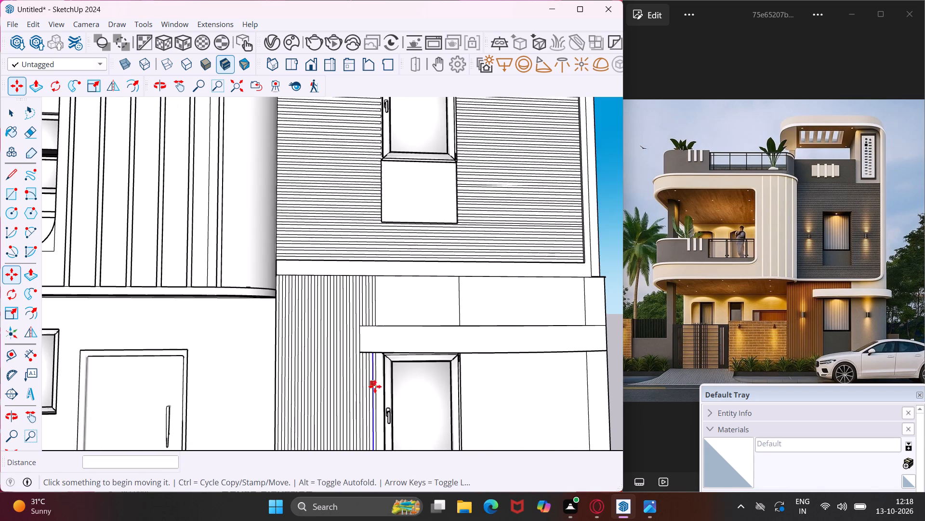
scroll(377, 390, "up", 14)
key("Escape")
key("space")
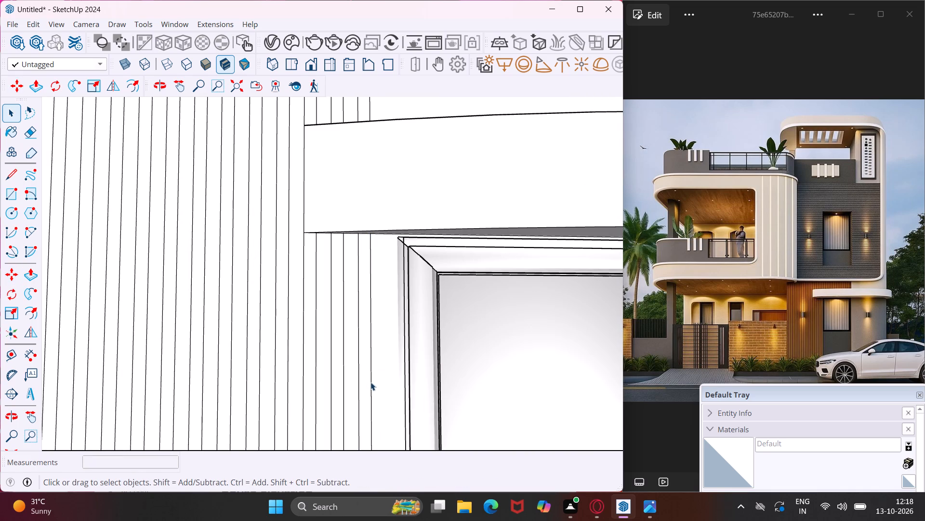
Copy the last strip below the window canopy about 2 9/16" toward the ground-floor window frame.
left_click(363, 361)
key("m")
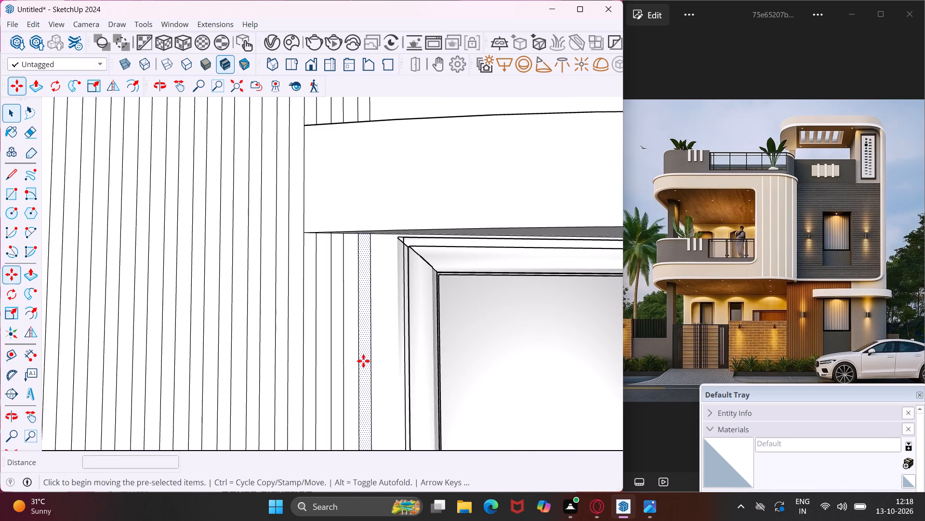
left_click(363, 361)
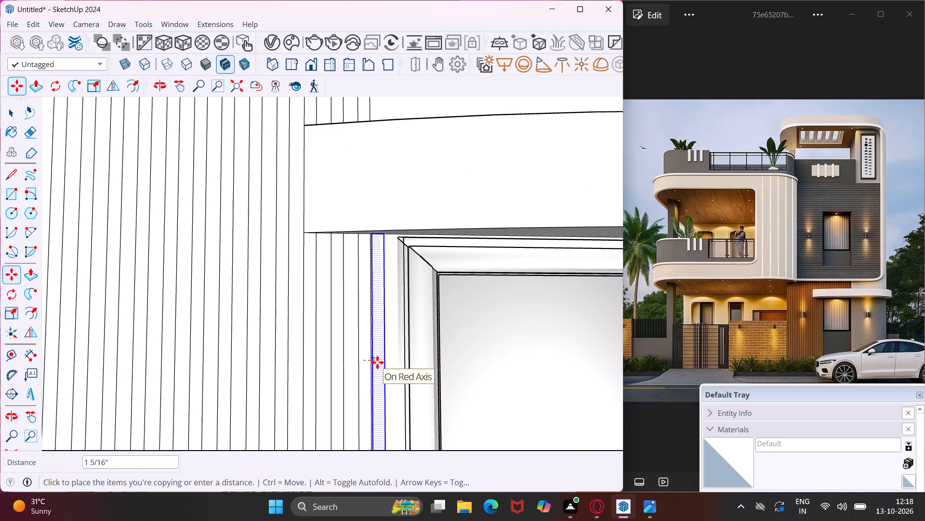
left_click(390, 361)
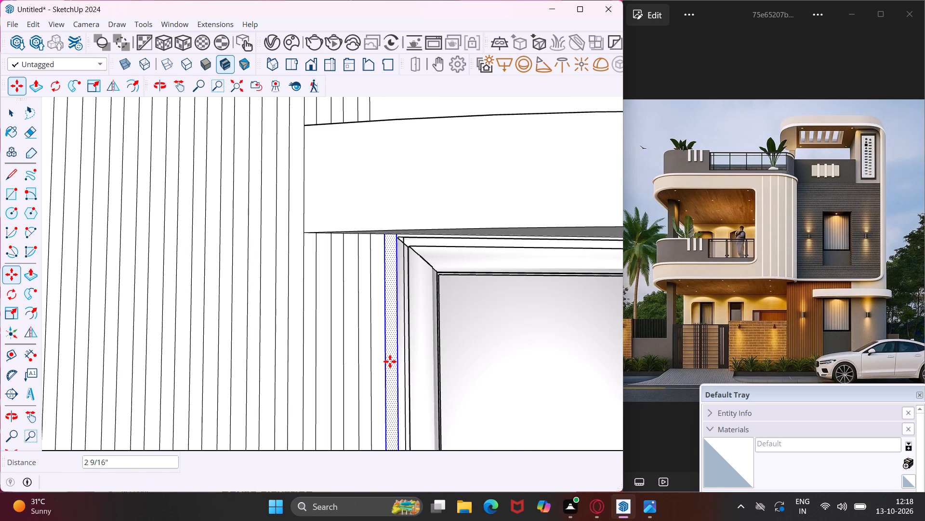
key("Escape")
key("space")
Draw a line about 1 3/16" long along the canopy's top edge, closing the bottom of the last strip above it.
scroll(354, 287, "down", 4)
middle_click_drag(352, 294, 326, 386)
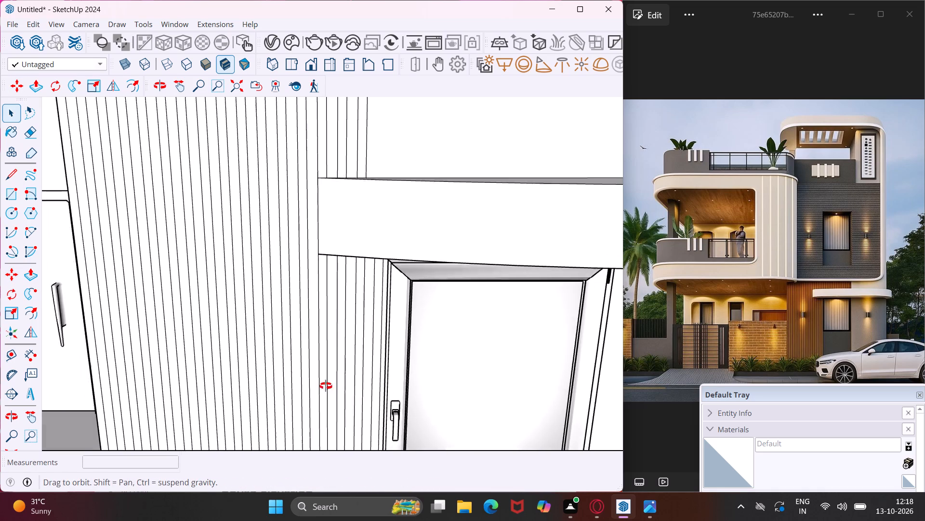
middle_click_drag(326, 386, 325, 397)
scroll(321, 339, "down", 7)
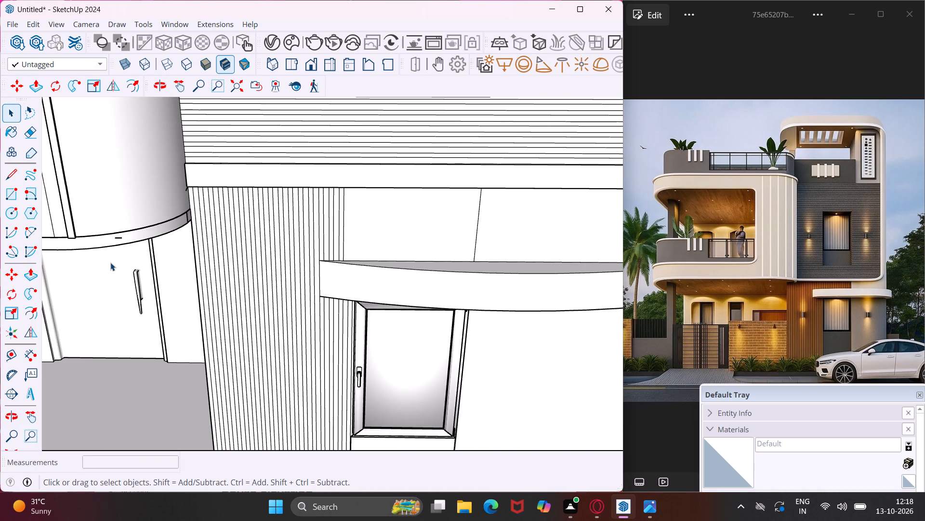
left_click(9, 169)
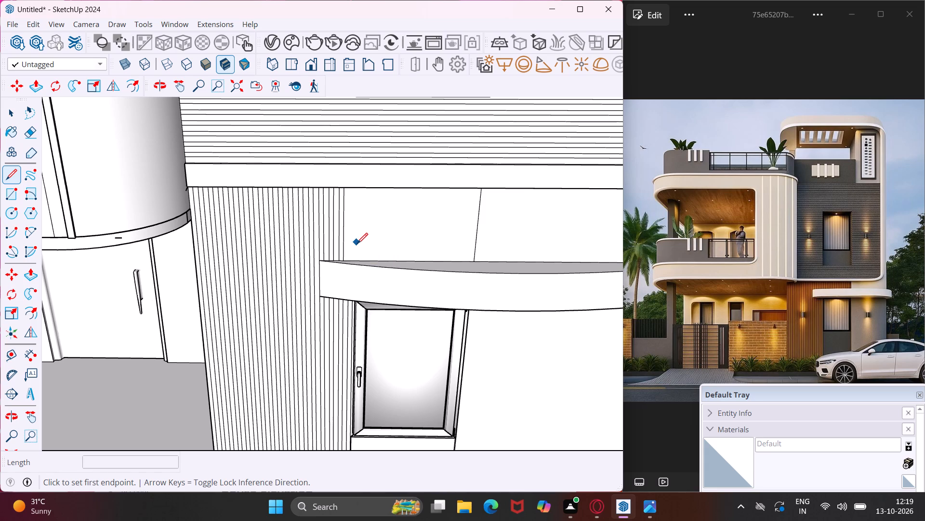
scroll(357, 244, "up", 14)
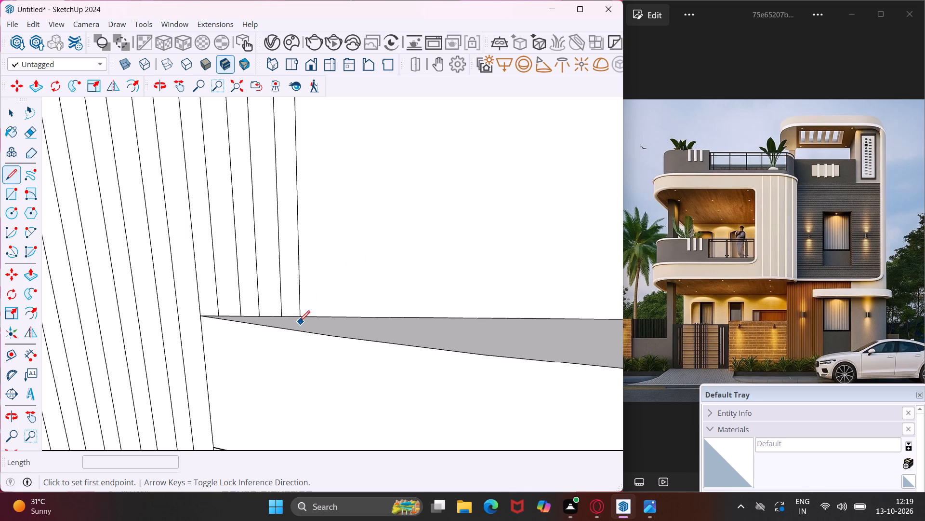
left_click(299, 317)
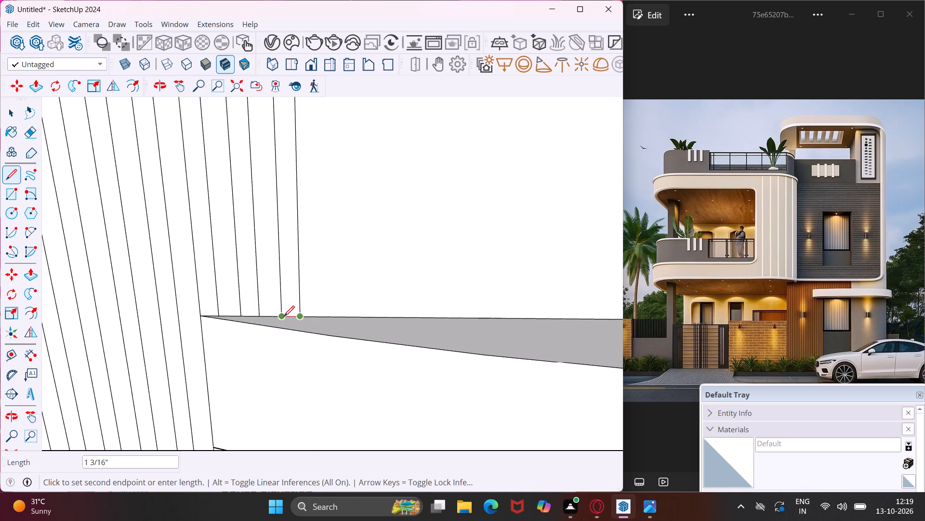
left_click(284, 316)
key("Escape")
key("space")
Copy the closed strip above the canopy about 2 1/2" away from the porch as an array of 6 copies.
left_click(291, 297)
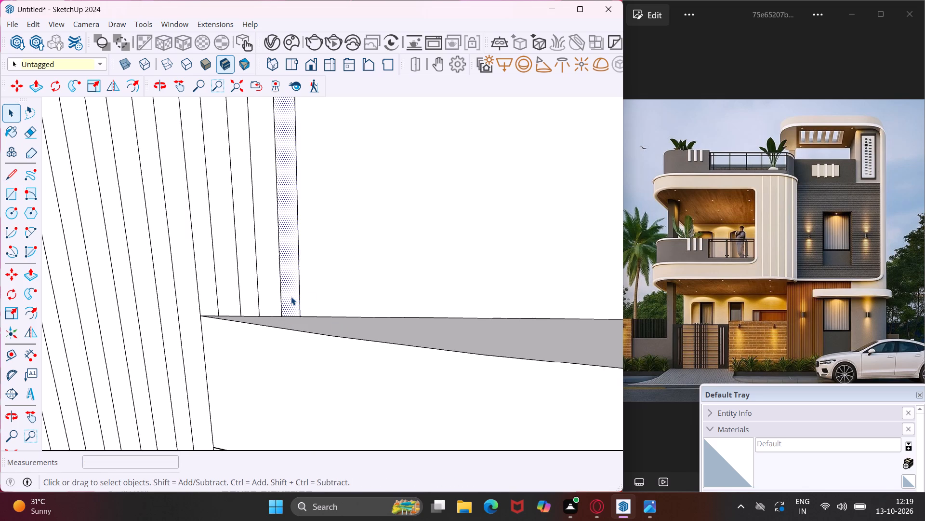
key("m")
left_click(291, 297)
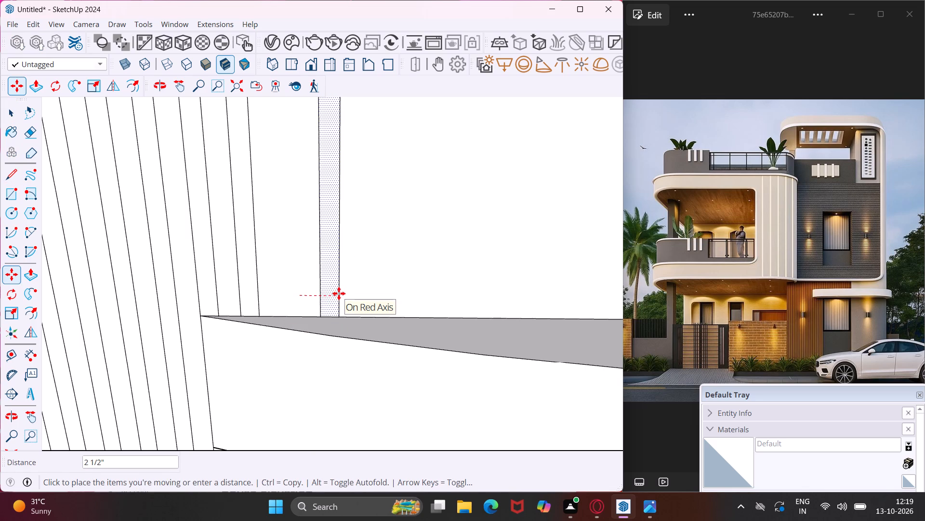
left_click(339, 293)
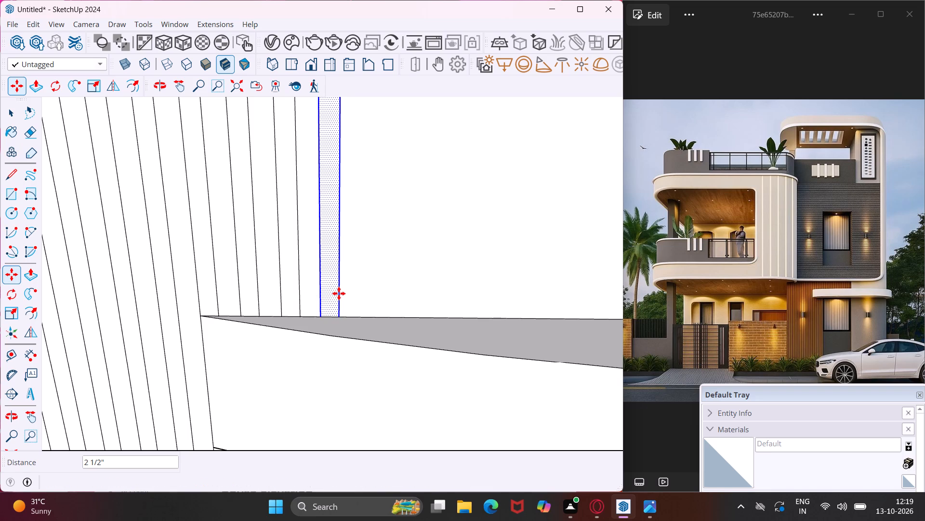
key("asterisk")
key("6")
key("Return")
scroll(284, 292, "down", 7)
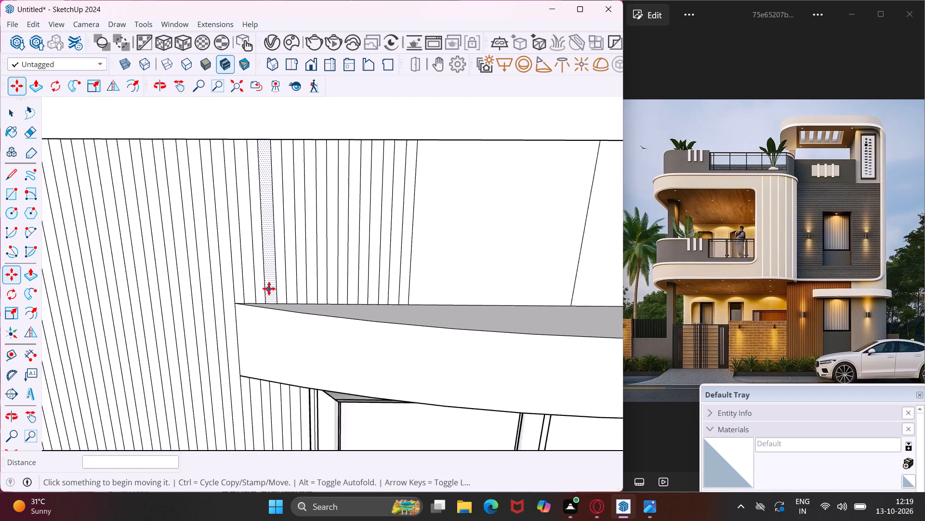
scroll(268, 288, "down", 3)
key("Escape")
key("space")
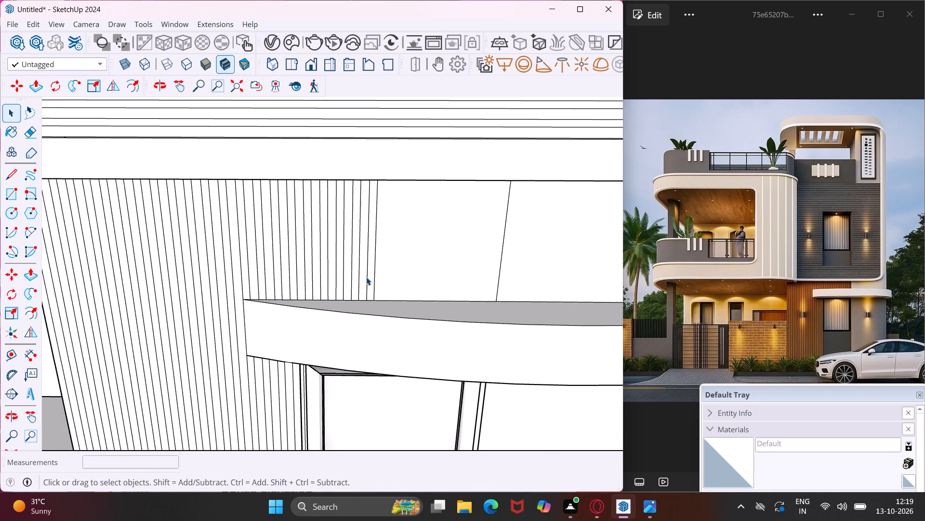
Copy the last strip above the canopy about 2 1/2" further along the wall as an array of 5 copies.
scroll(367, 276, "up", 8)
left_click(371, 276)
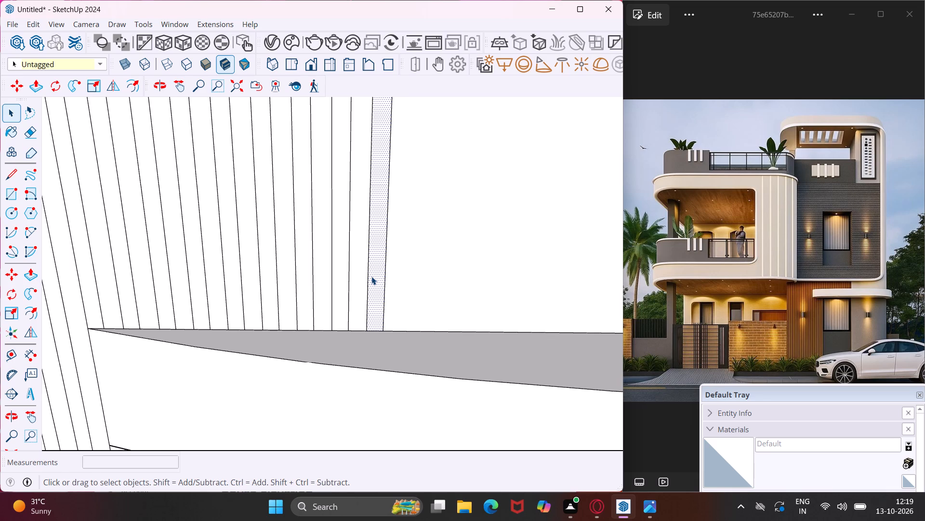
key("m")
left_click(371, 276)
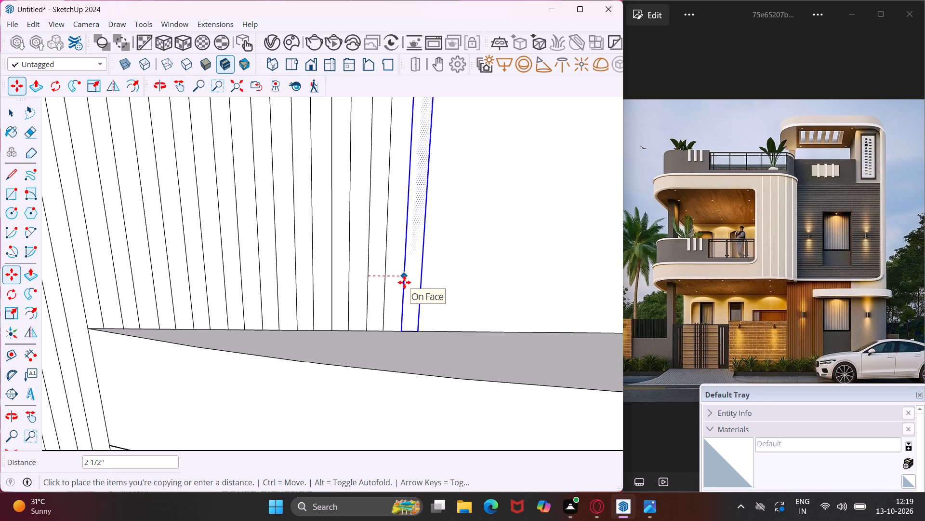
left_click(404, 282)
type("*5")
key("Return")
scroll(367, 272, "down", 10)
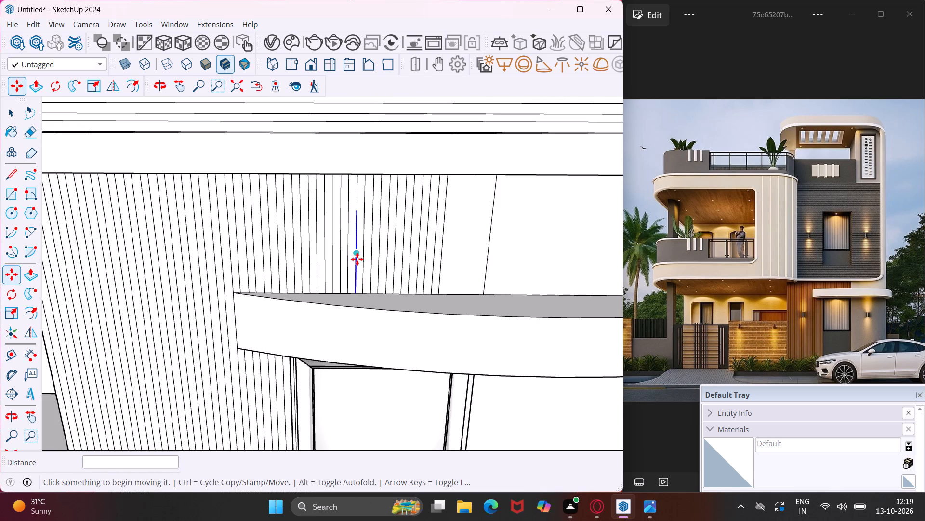
key("Escape")
key("space")
Copy the last strip above the canopy about 2 9/16" toward the old vertical wall line as an array of 3 copies.
scroll(443, 248, "up", 4)
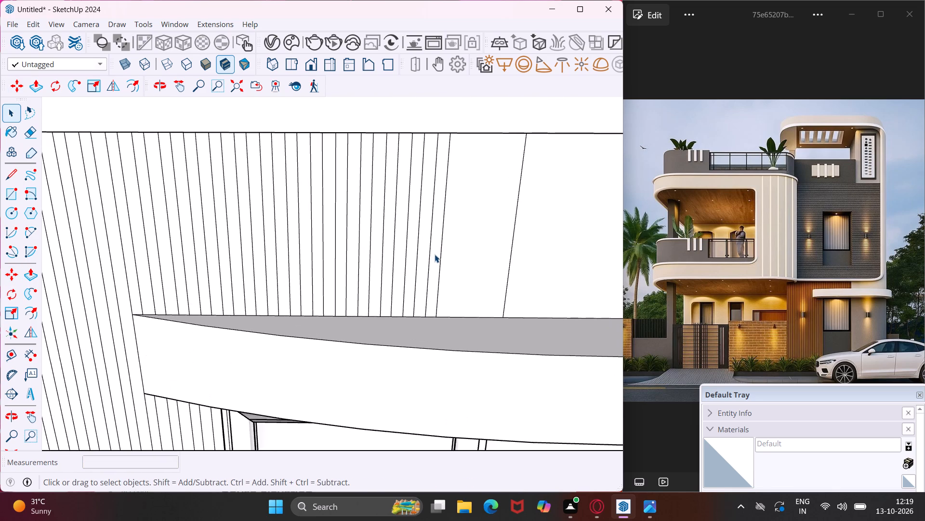
left_click(435, 254)
key("m")
left_click(435, 254)
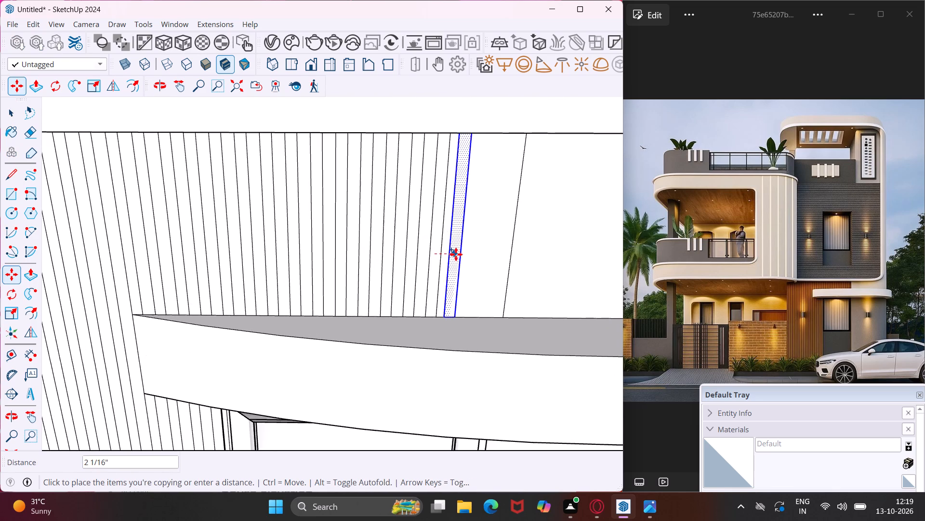
left_click(459, 254)
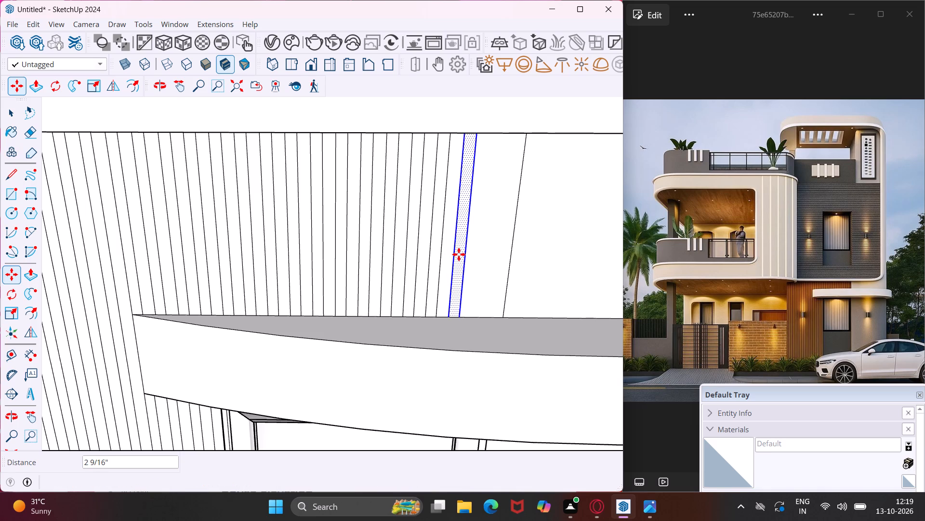
type("*3")
key("Return")
key("Escape")
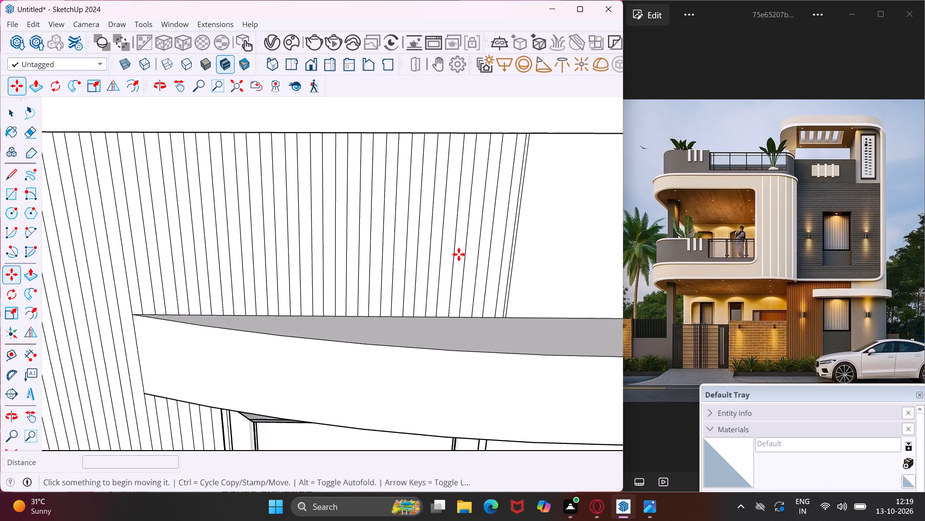
key("space")
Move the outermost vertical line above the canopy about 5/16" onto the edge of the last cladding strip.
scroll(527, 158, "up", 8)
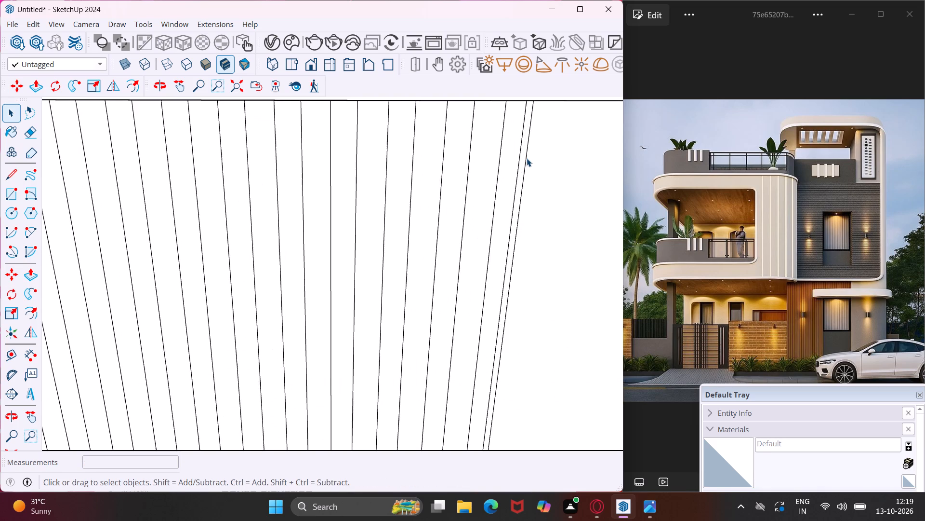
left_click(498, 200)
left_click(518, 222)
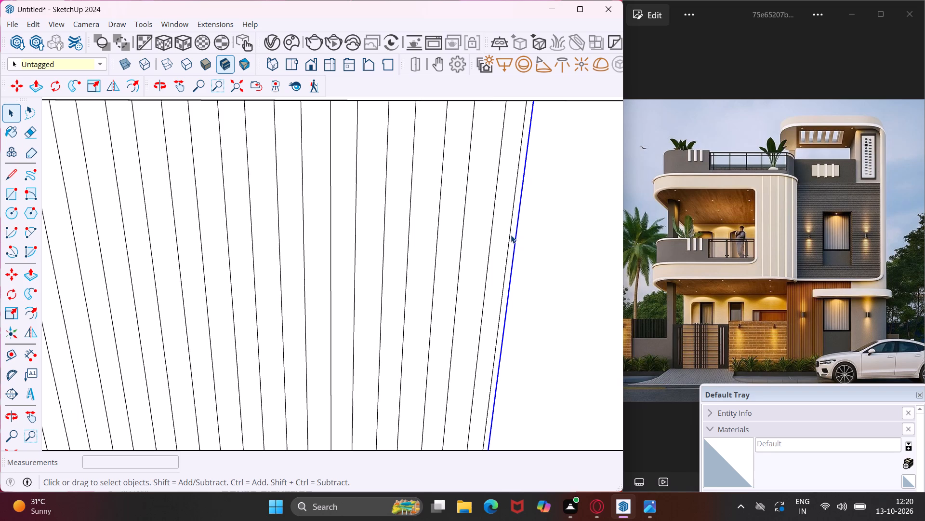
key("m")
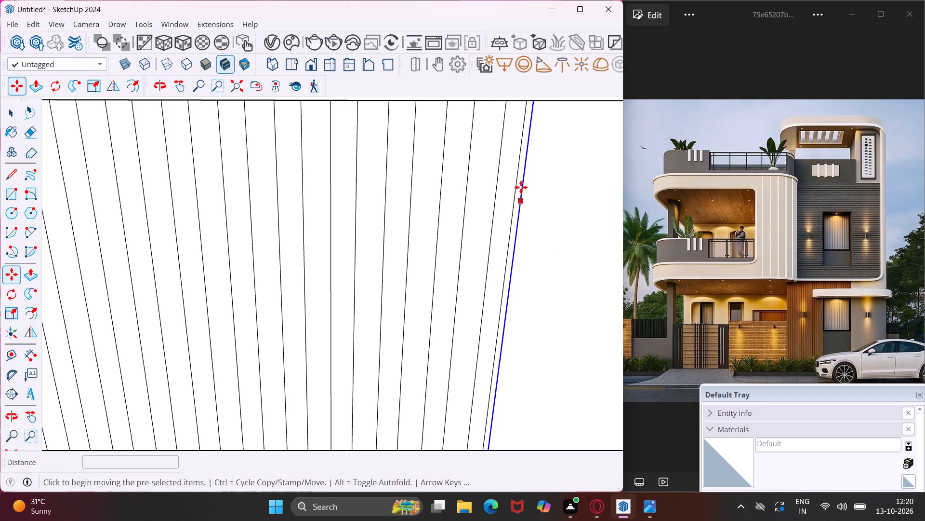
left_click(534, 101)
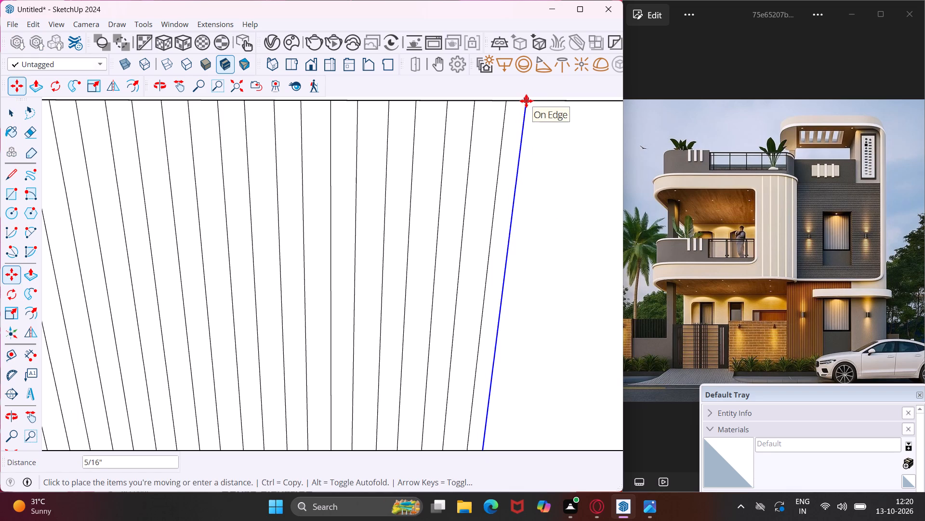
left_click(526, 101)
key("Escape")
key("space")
Move the overlapping line about 3/16" off the last cladding strip's edge above the canopy and delete it.
scroll(527, 132, "up", 3)
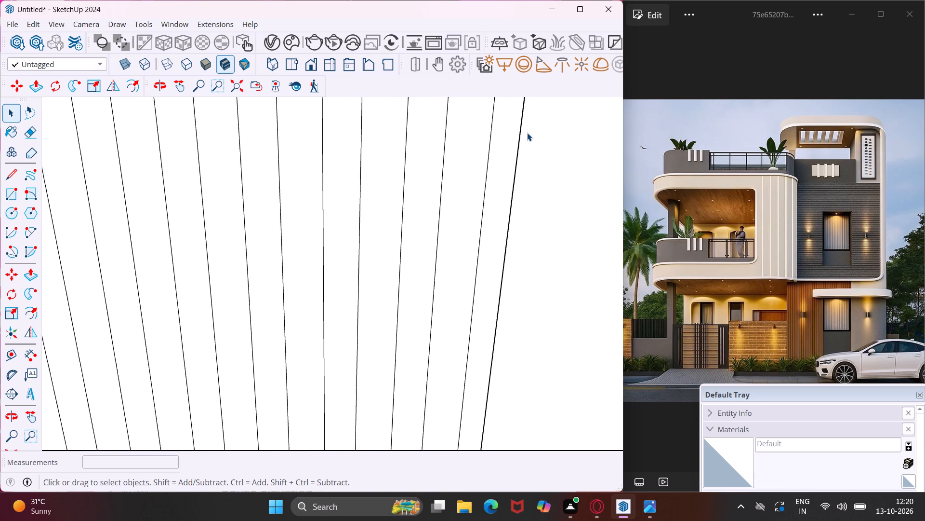
scroll(527, 133, "up", 3)
left_click(515, 165)
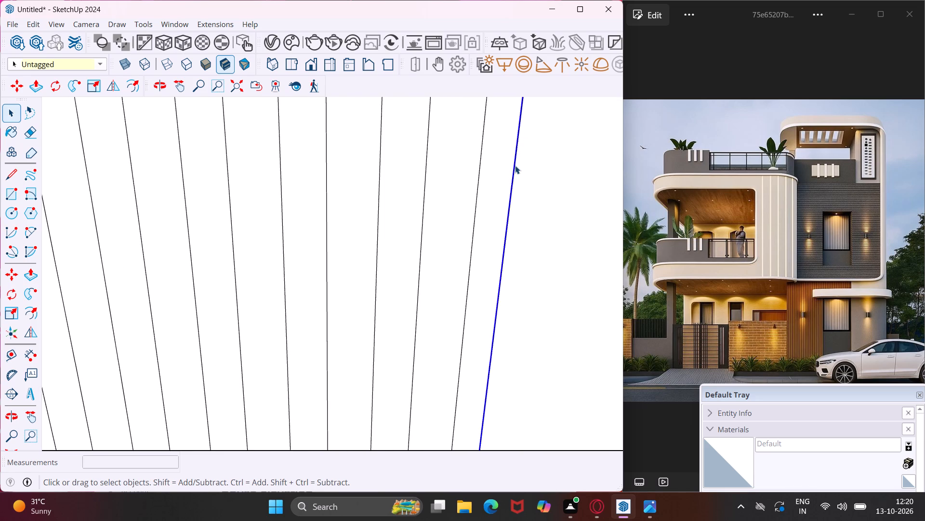
key("m")
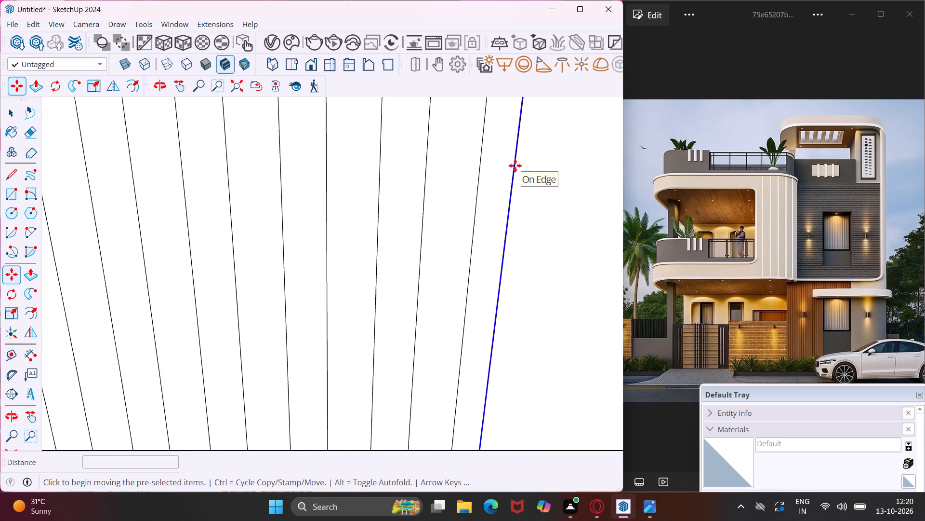
left_click(515, 165)
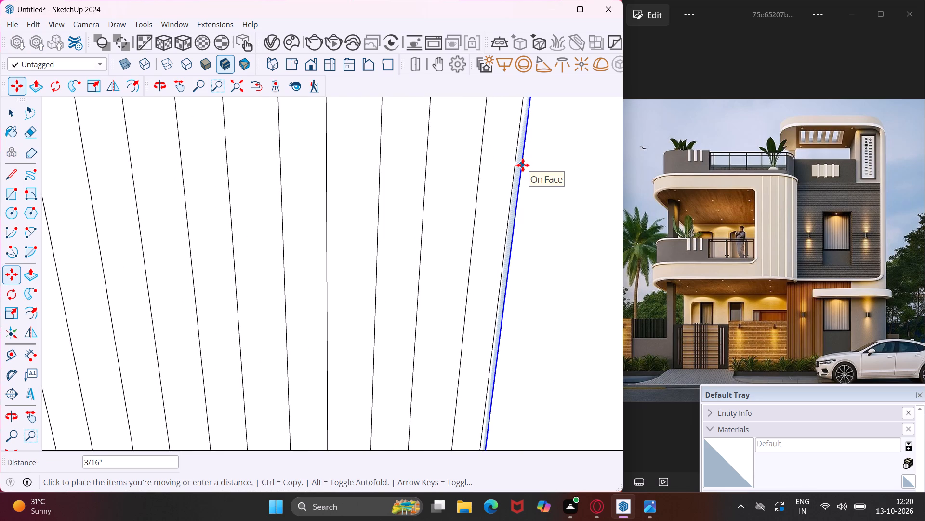
left_click(523, 165)
key("Escape")
key("space")
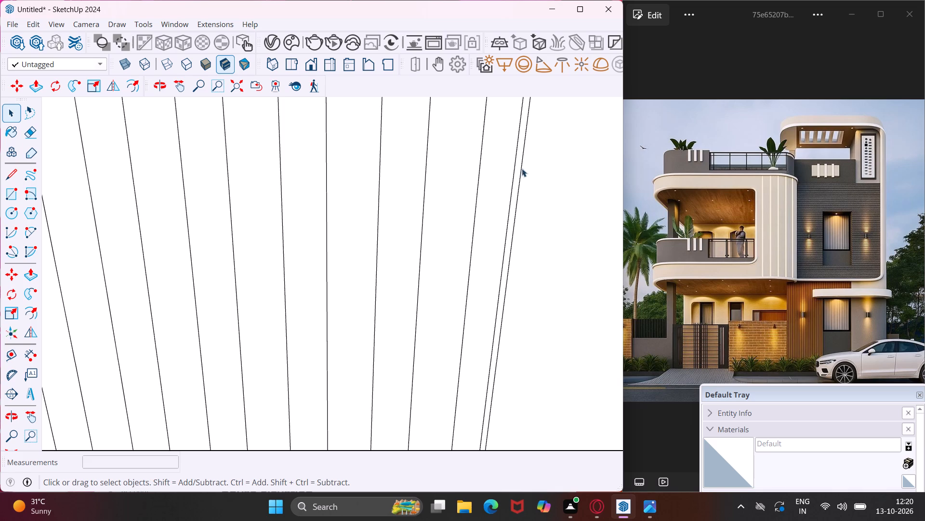
left_click(520, 172)
key("Delete")
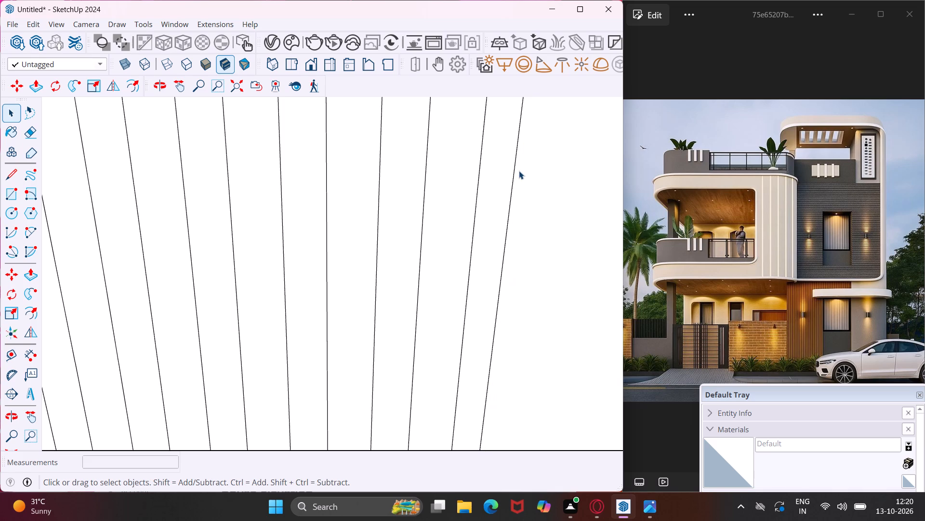
Draw a 9' 3" by 7 5/8" rectangle along the porch floor's side edge, from the wall corner to the slab's front corner.
scroll(461, 180, "down", 18)
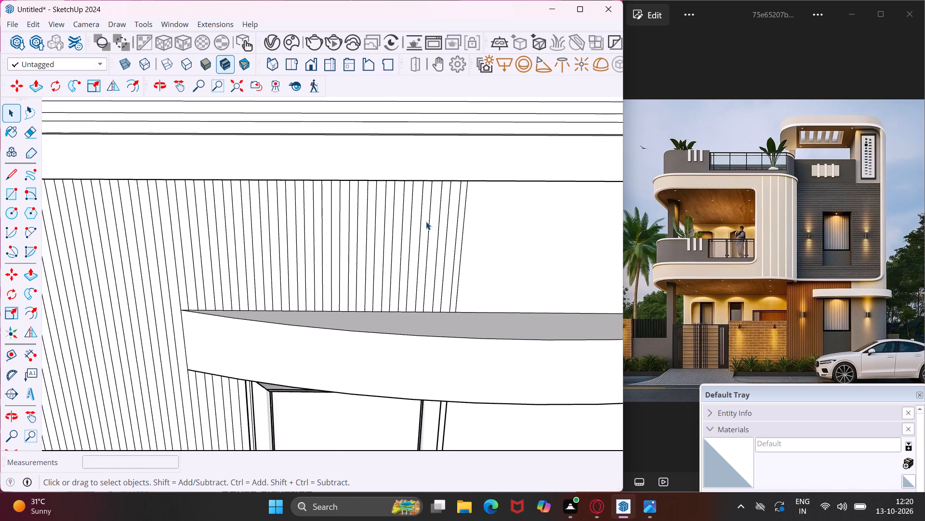
scroll(393, 251, "down", 15)
scroll(364, 246, "down", 7)
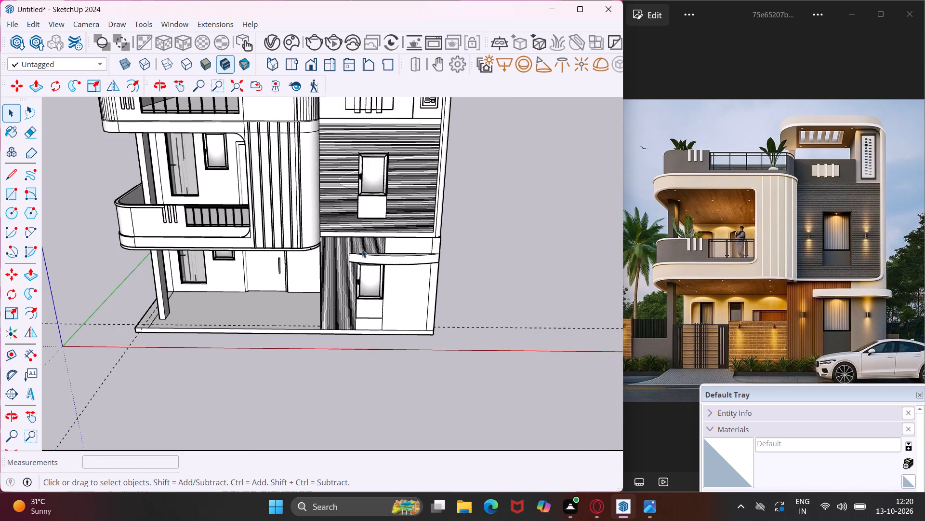
middle_click_drag(323, 322, 524, 269)
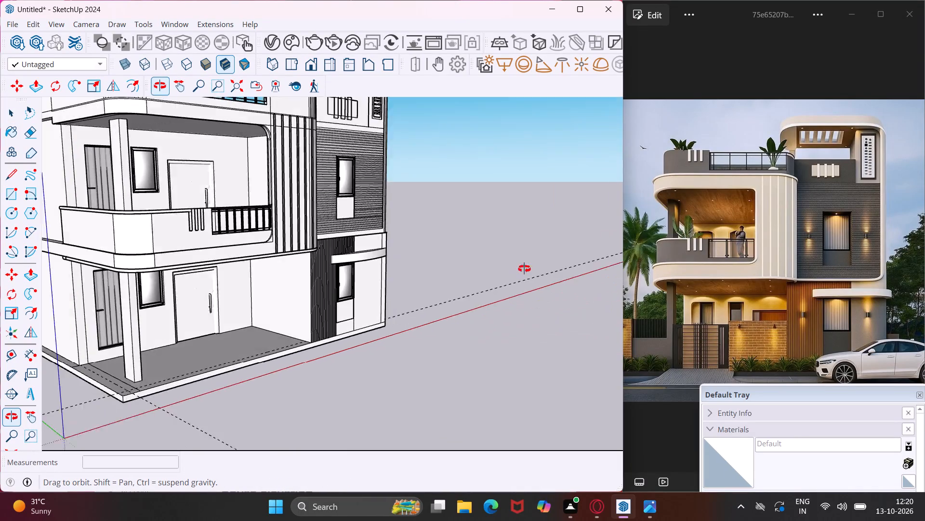
middle_click_drag(524, 269, 589, 288)
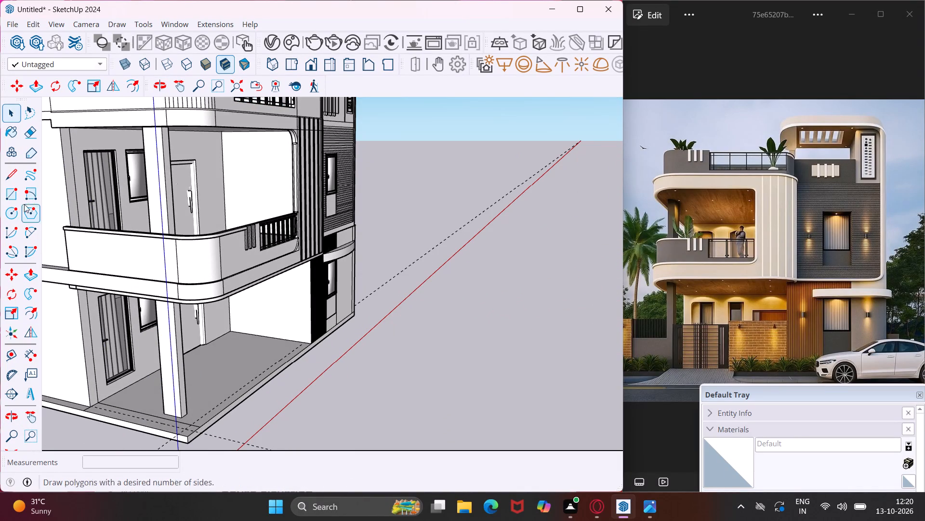
left_click(16, 197)
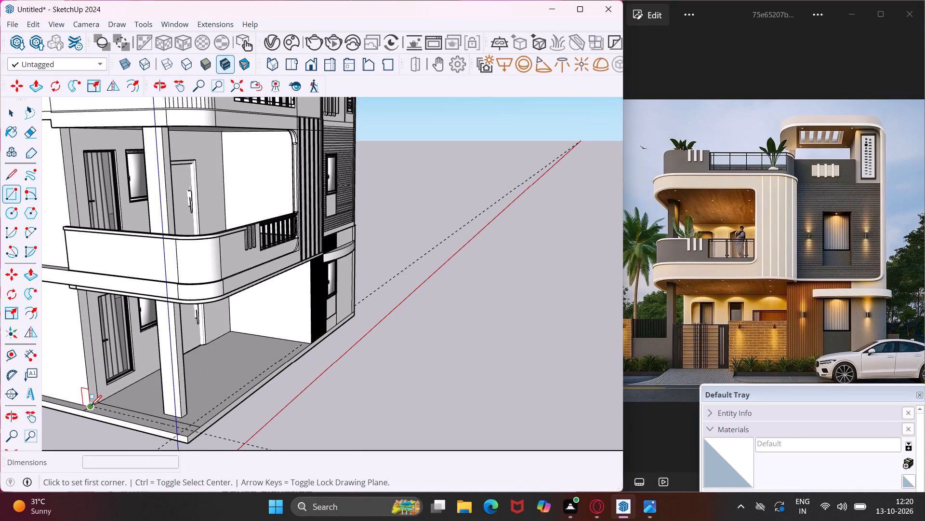
scroll(91, 406, "up", 8)
left_click(90, 410)
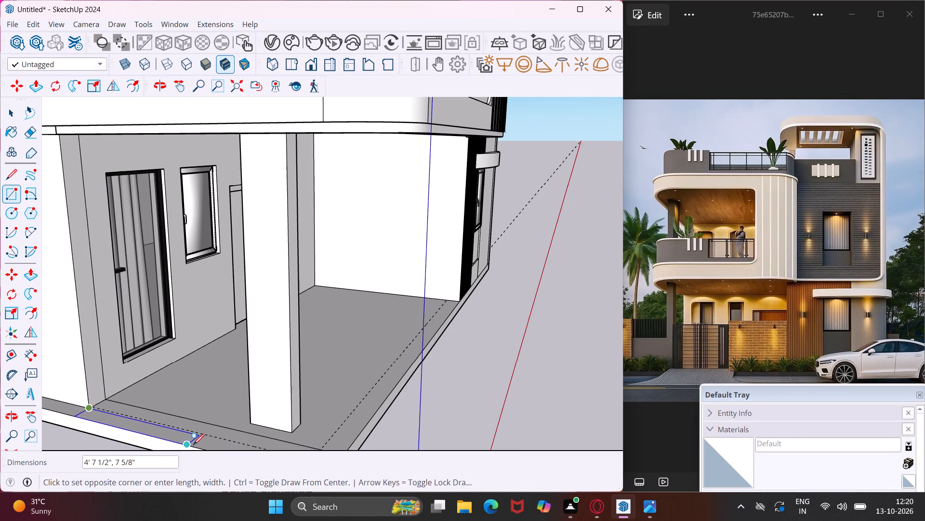
scroll(193, 445, "down", 15)
middle_click_drag(235, 451, 232, 450)
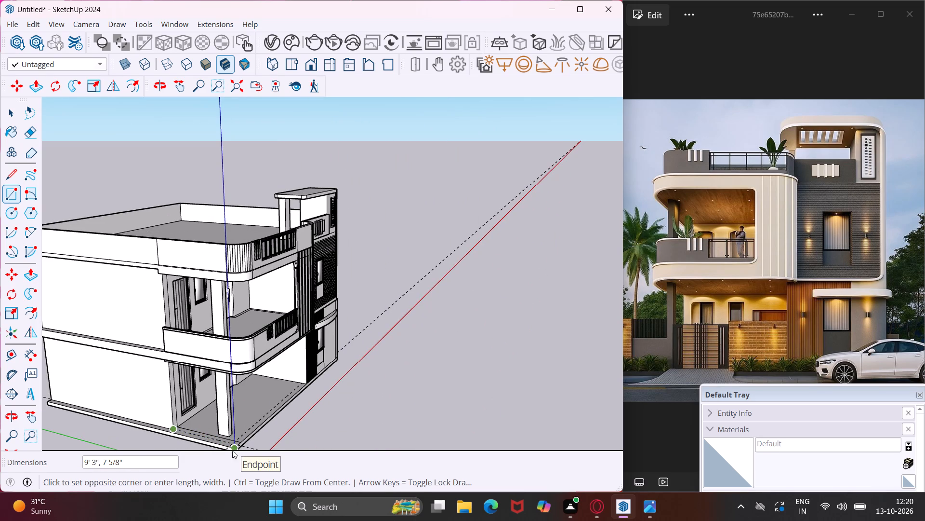
middle_click_drag(232, 450, 154, 437)
middle_click_drag(244, 436, 156, 416)
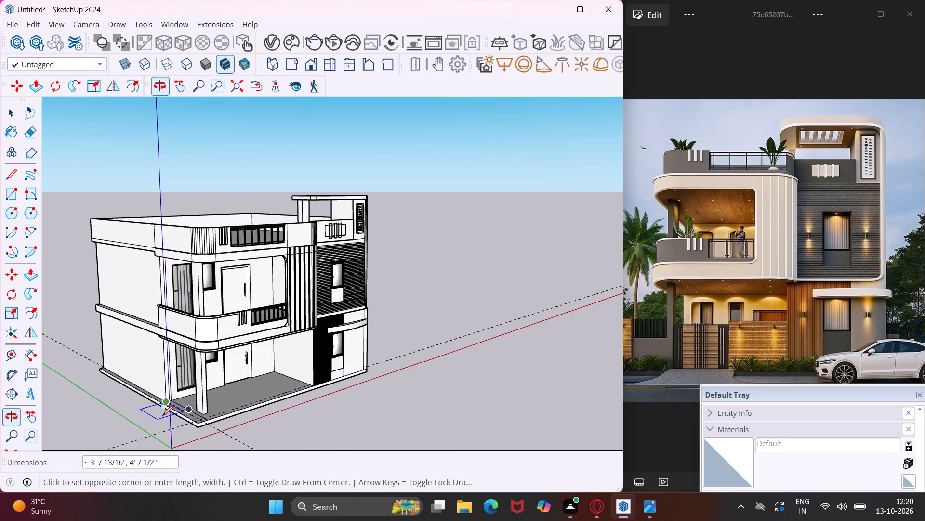
scroll(195, 429, "up", 16)
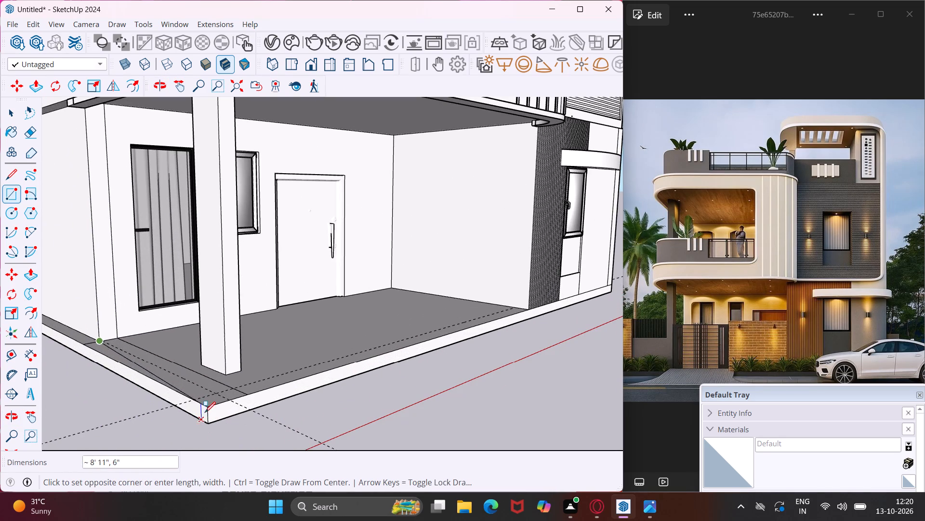
scroll(206, 410, "up", 9)
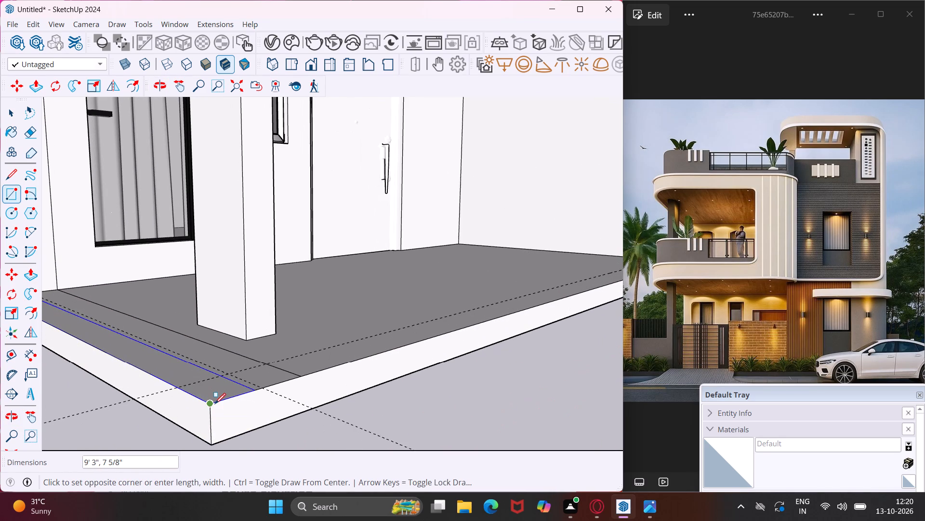
left_click(215, 404)
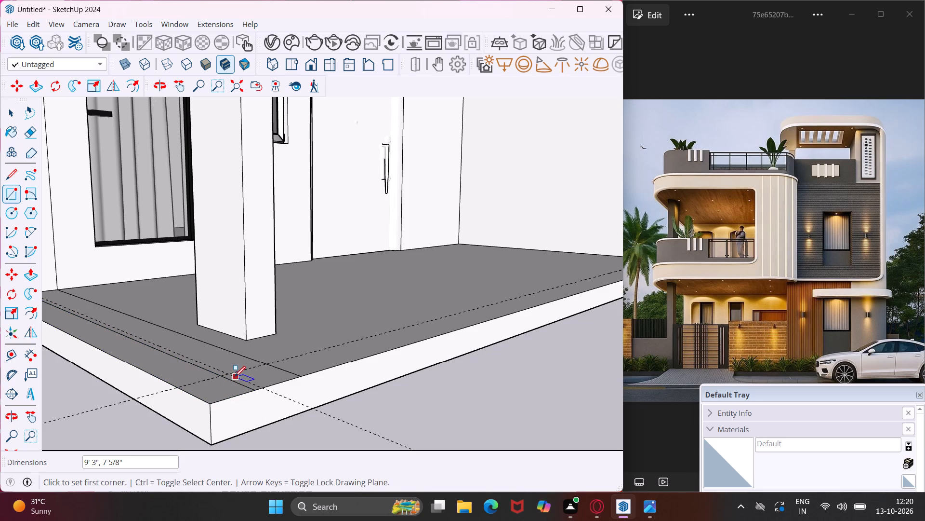
Draw a rectangle 9" by about 5' 10 3/4" along the porch's front edge, starting where the guides cross near the column.
left_click(223, 376)
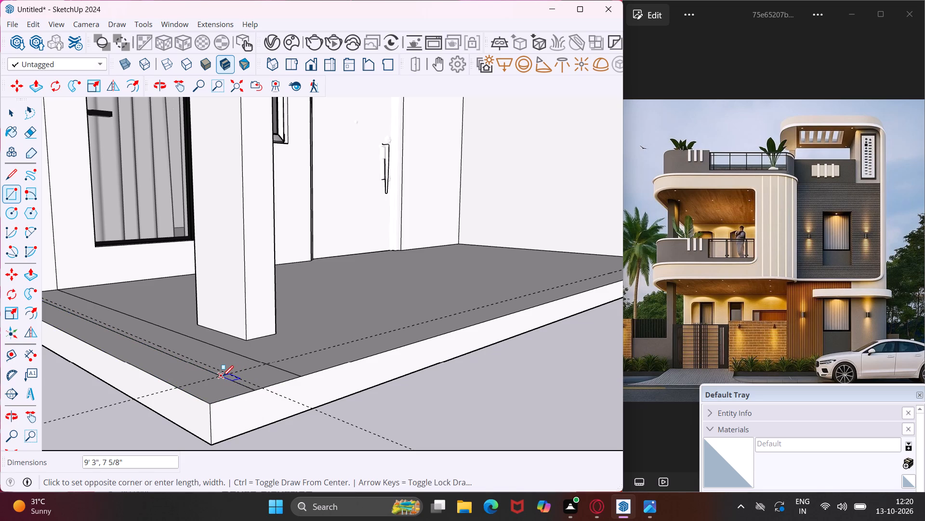
scroll(271, 367, "down", 5)
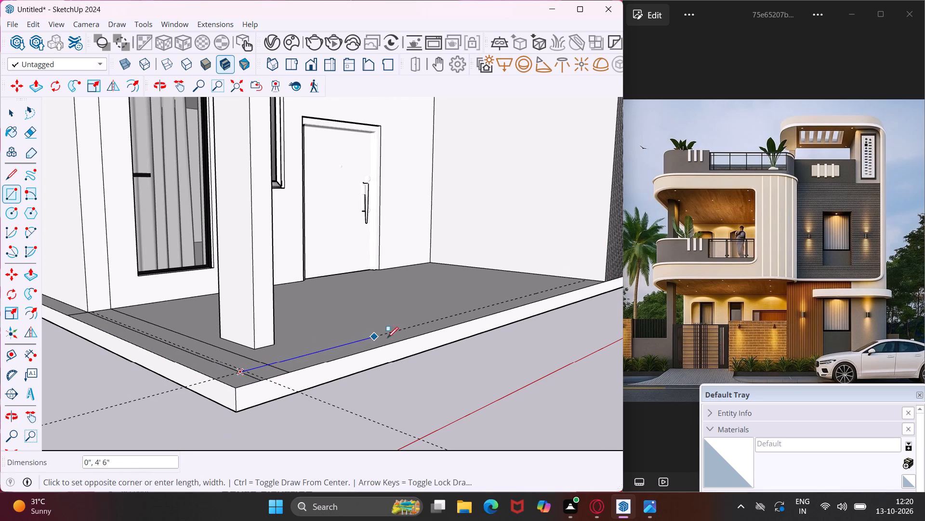
middle_click_drag(415, 338, 247, 394)
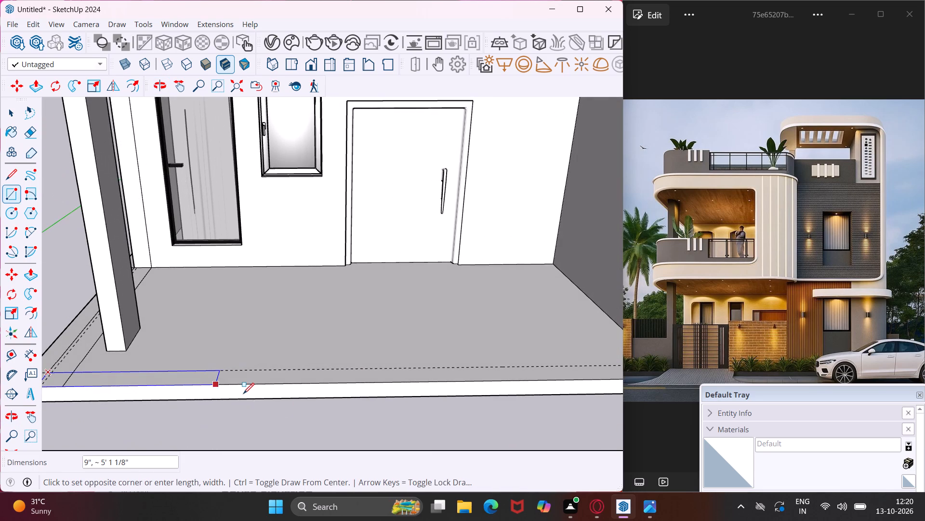
left_click(244, 383)
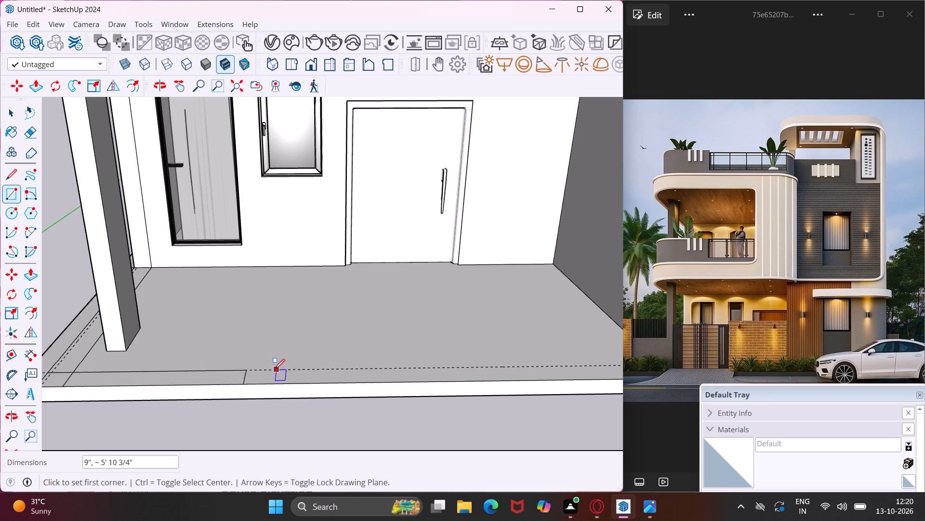
Draw a rectangle 9" by about 4' 8 3/16" along the porch's front edge, starting at the wall beside the vertical cladding.
scroll(273, 369, "down", 8)
middle_click_drag(457, 368, 616, 357)
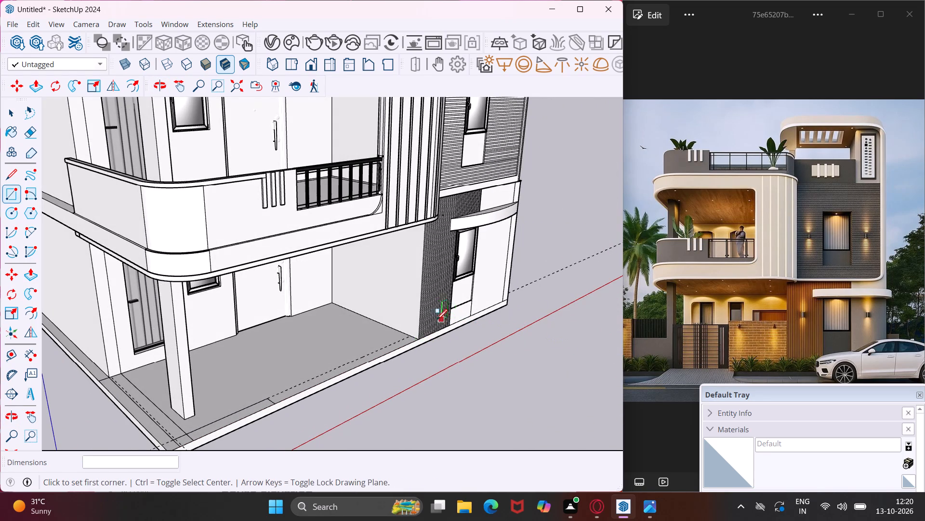
scroll(412, 337, "up", 8)
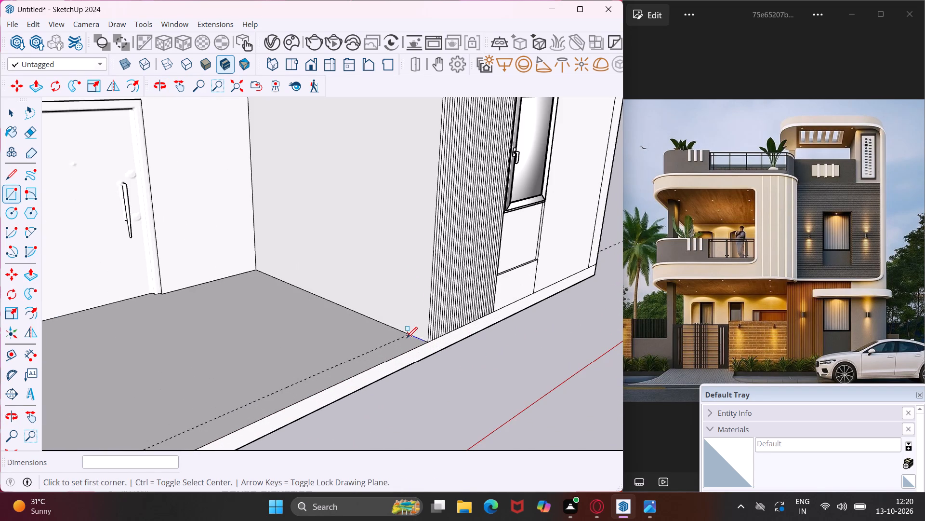
left_click(408, 335)
scroll(306, 396, "down", 11)
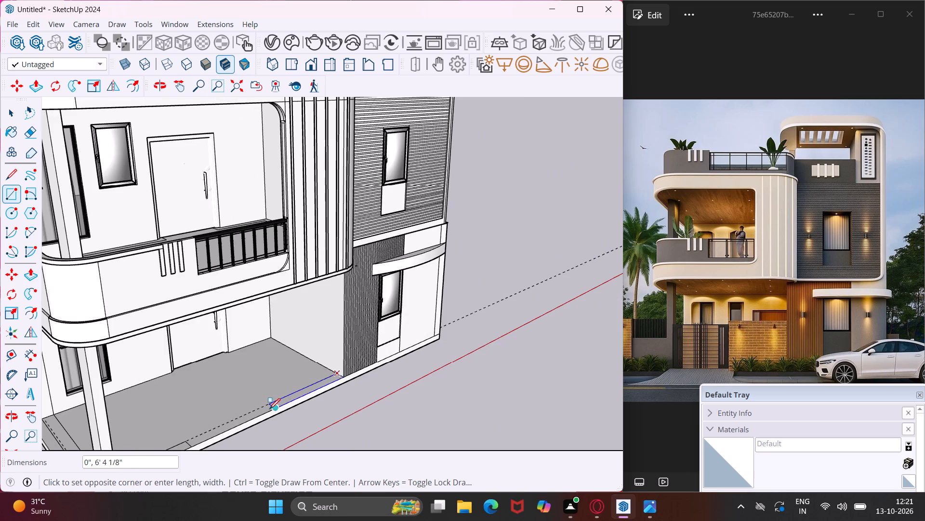
scroll(292, 402, "up", 3)
left_click(295, 400)
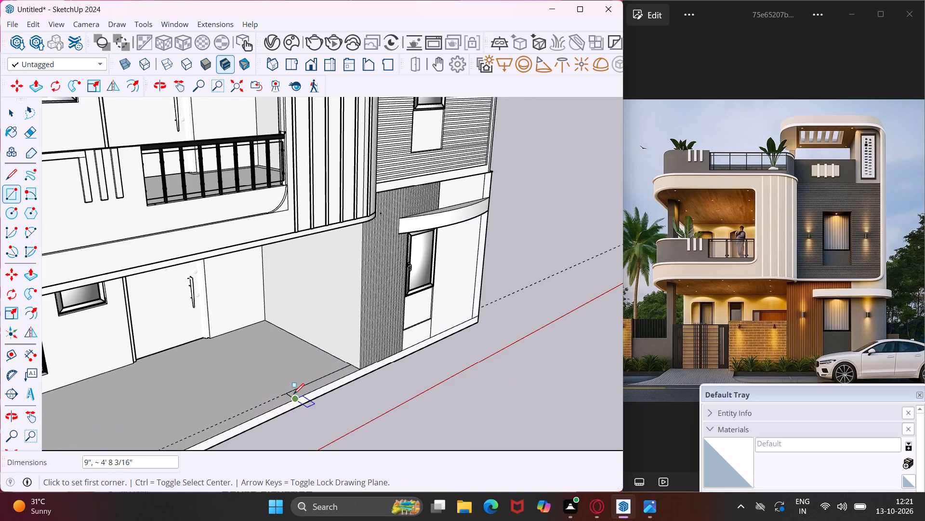
key("Escape")
key("space")
Push/Pull the strip along the porch's side edge up 5' as a low boundary wall.
scroll(289, 382, "down", 13)
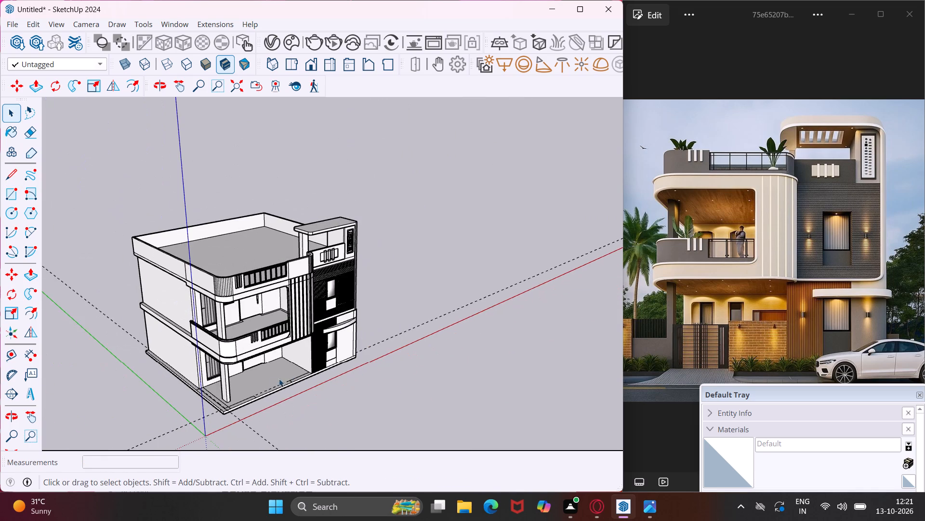
scroll(202, 401, "up", 19)
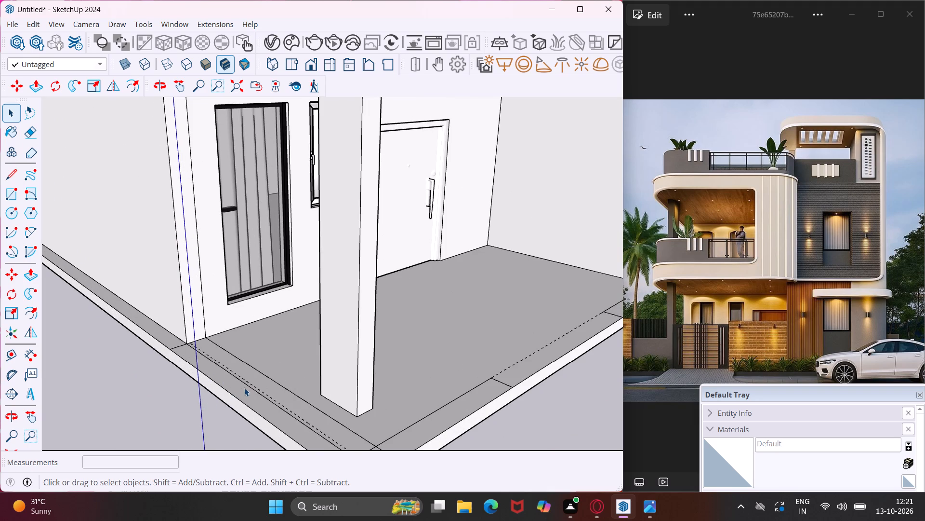
left_click(244, 388)
key("p")
left_click(244, 388)
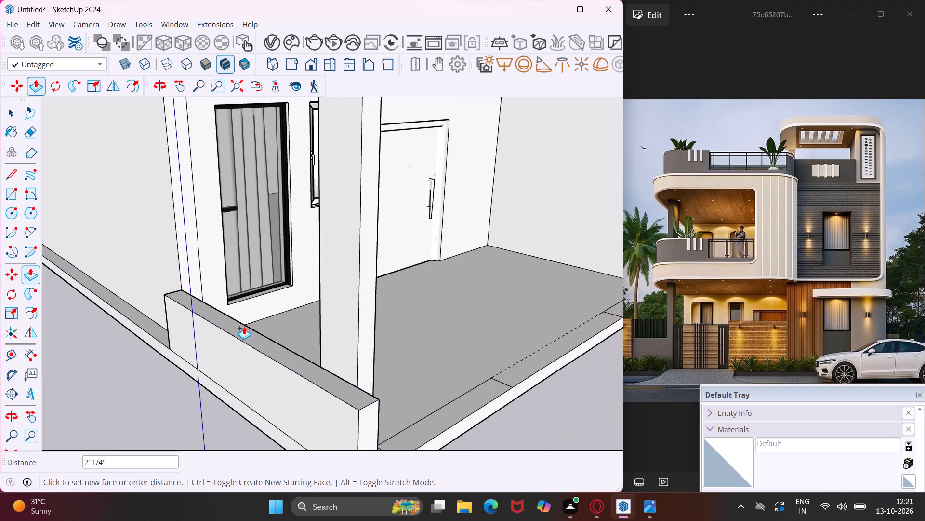
type("5'")
key("Return")
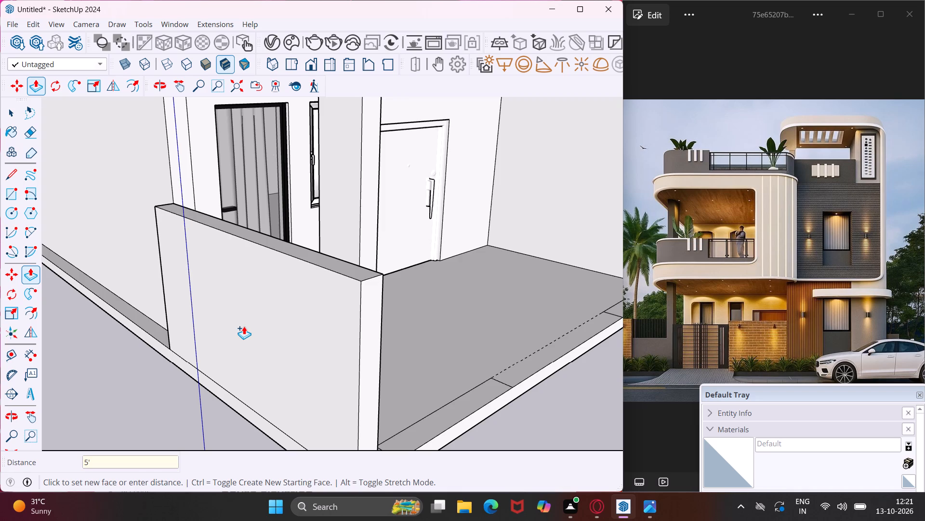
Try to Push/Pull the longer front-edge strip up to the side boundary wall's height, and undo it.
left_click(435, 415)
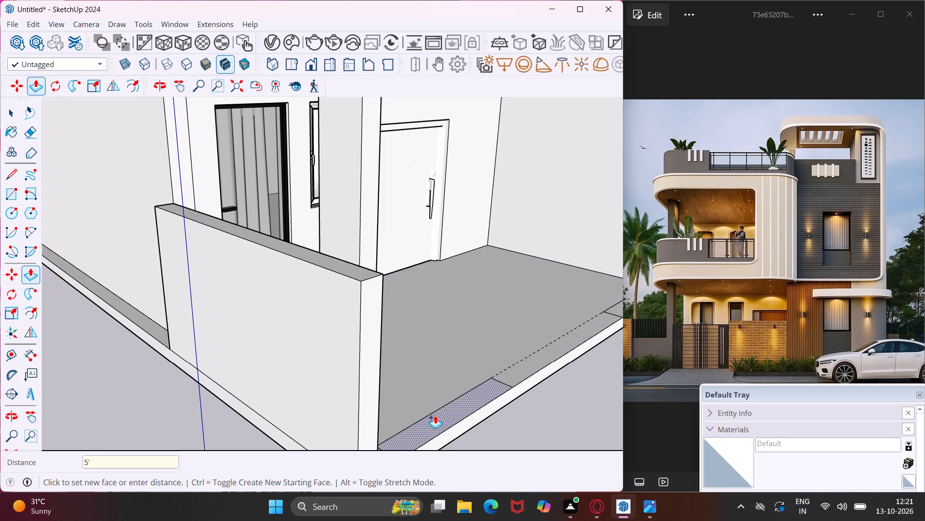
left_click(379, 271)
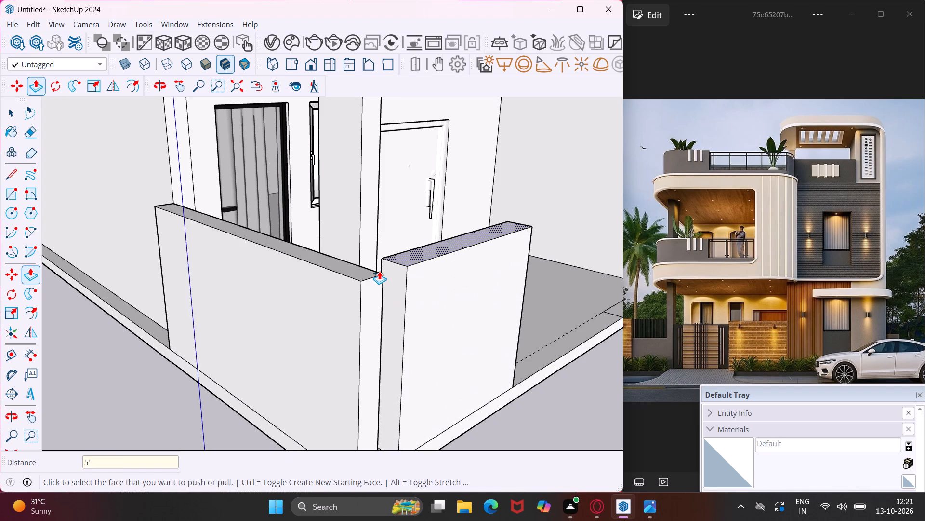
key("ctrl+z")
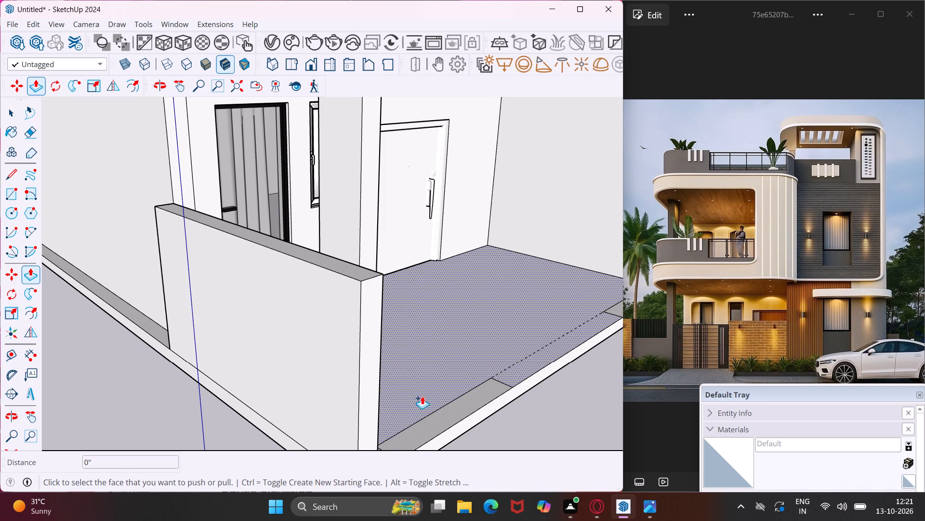
Push/Pull the small corner piece and the adjoining front-edge strip up 5', level with the side boundary wall.
middle_click_drag(385, 431, 274, 388)
scroll(201, 389, "up", 7)
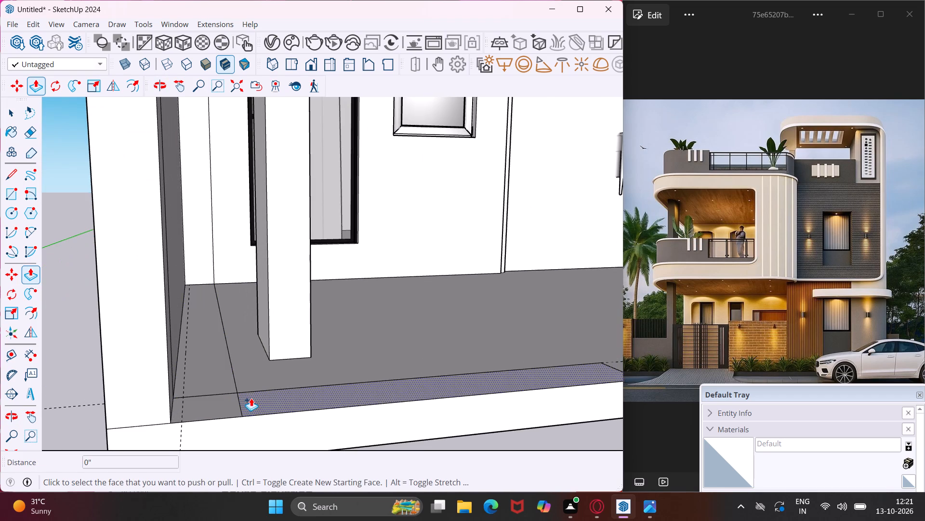
left_click(224, 397)
scroll(148, 266, "down", 10)
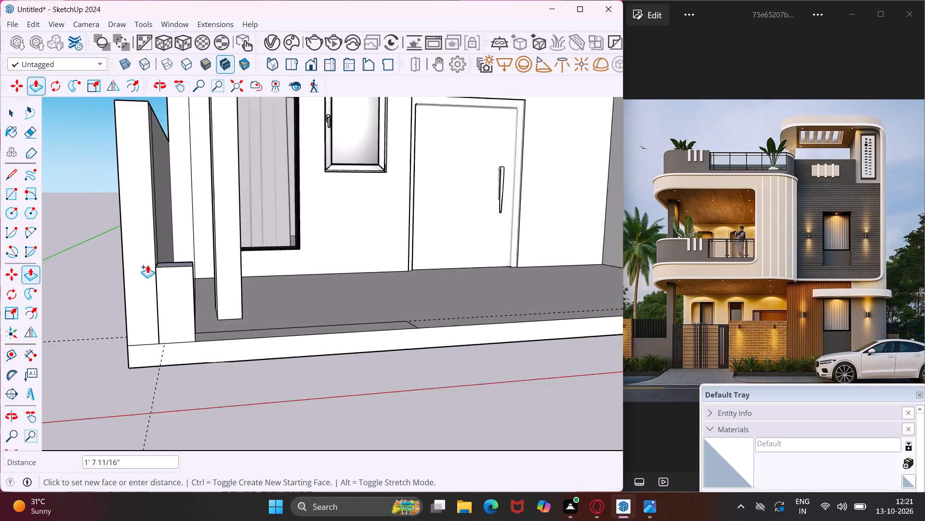
scroll(147, 265, "down", 1)
middle_click_drag(147, 263, 169, 336)
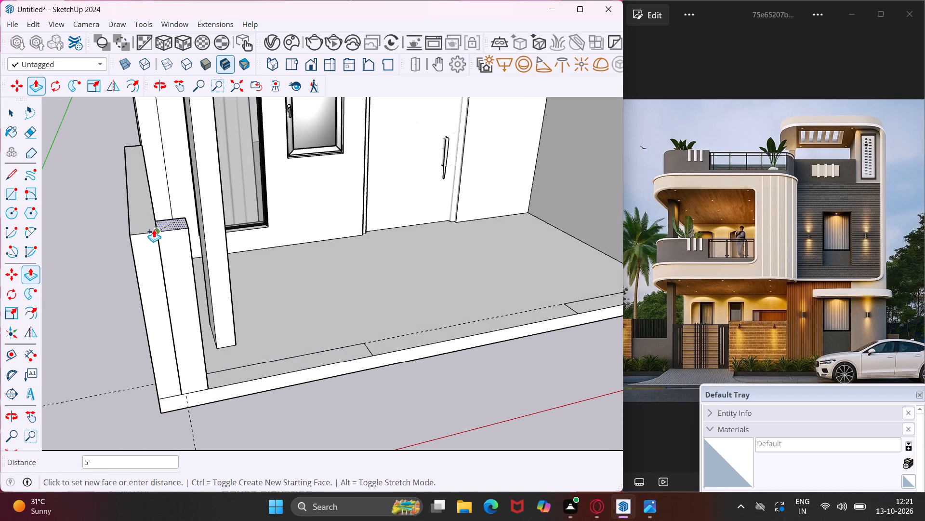
left_click(154, 229)
scroll(229, 379, "up", 4)
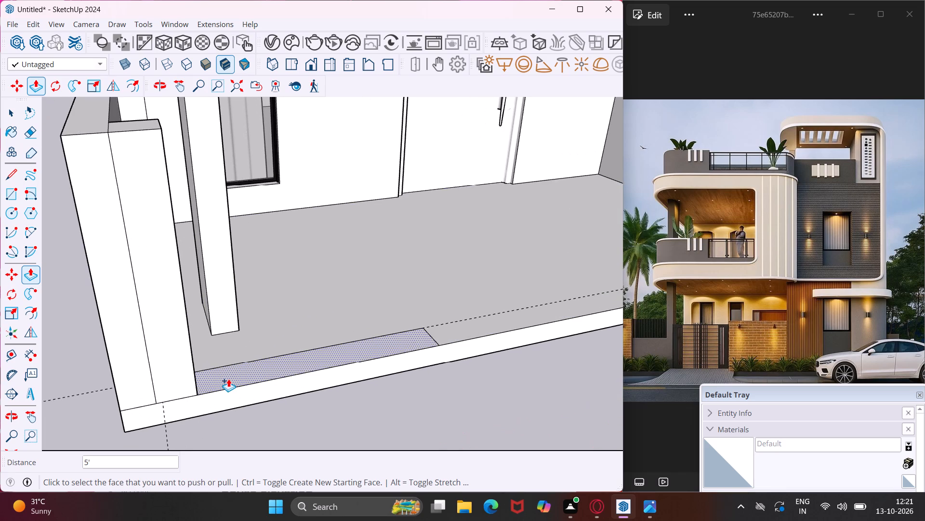
left_click(228, 379)
left_click(152, 129)
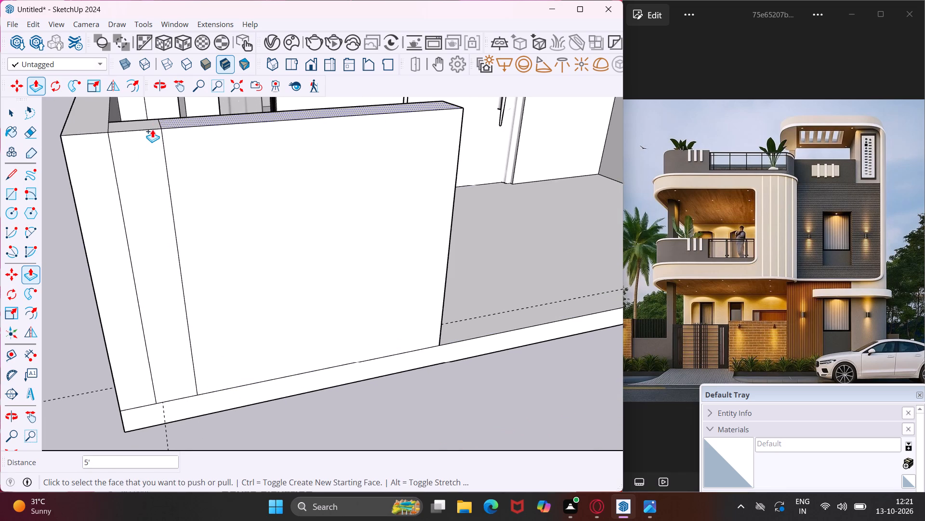
Push/Pull the front-edge strip beside the vertical cladding up 5', level with the other low walls.
scroll(130, 156, "down", 13)
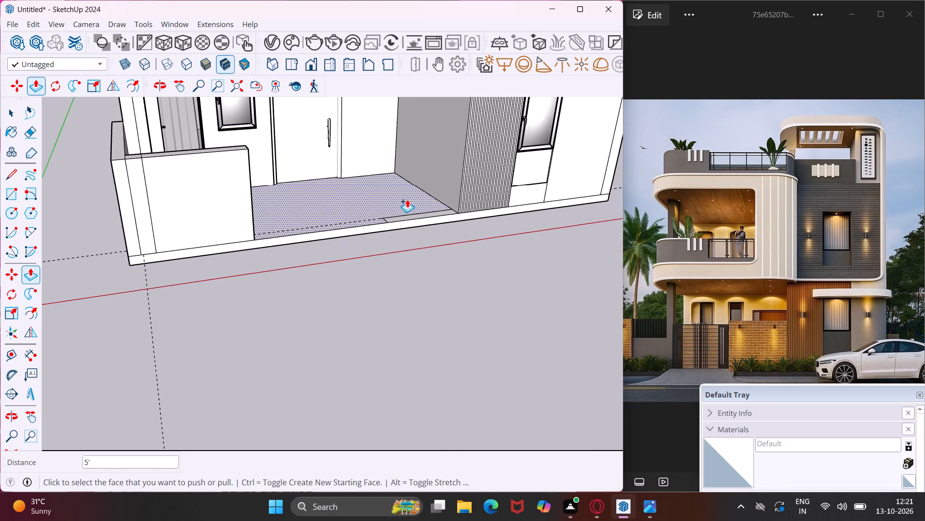
scroll(405, 216, "up", 14)
left_click(395, 227)
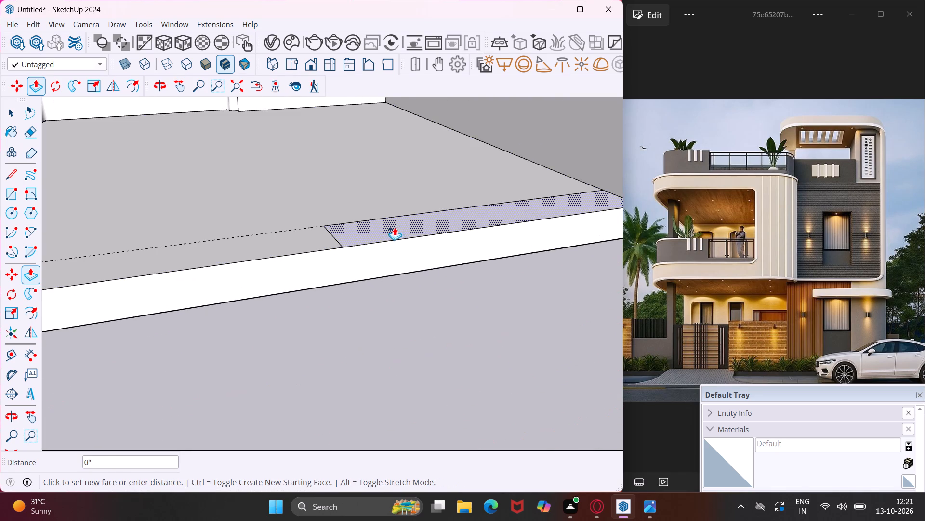
scroll(331, 194, "down", 17)
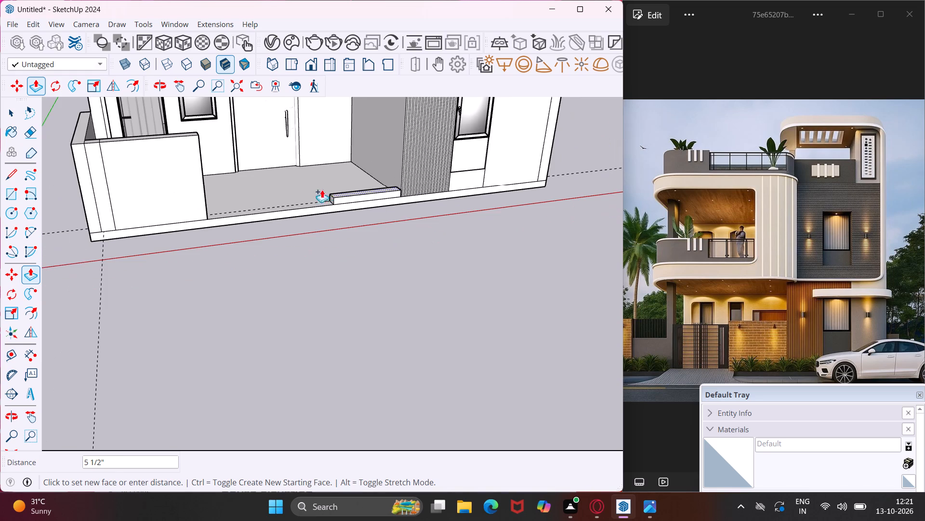
left_click(197, 132)
key("Escape")
key("space")
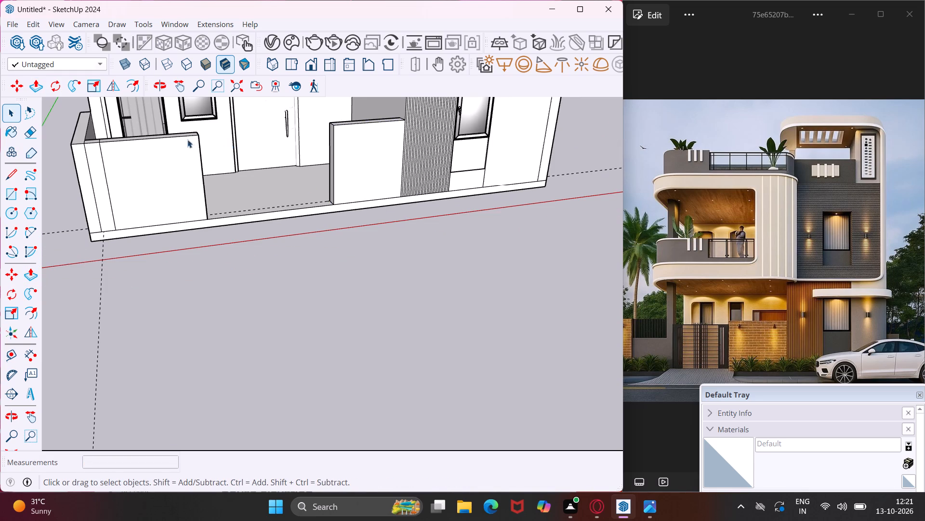
Search 3D Warehouse for "gate".
middle_click_drag(117, 144, 231, 152)
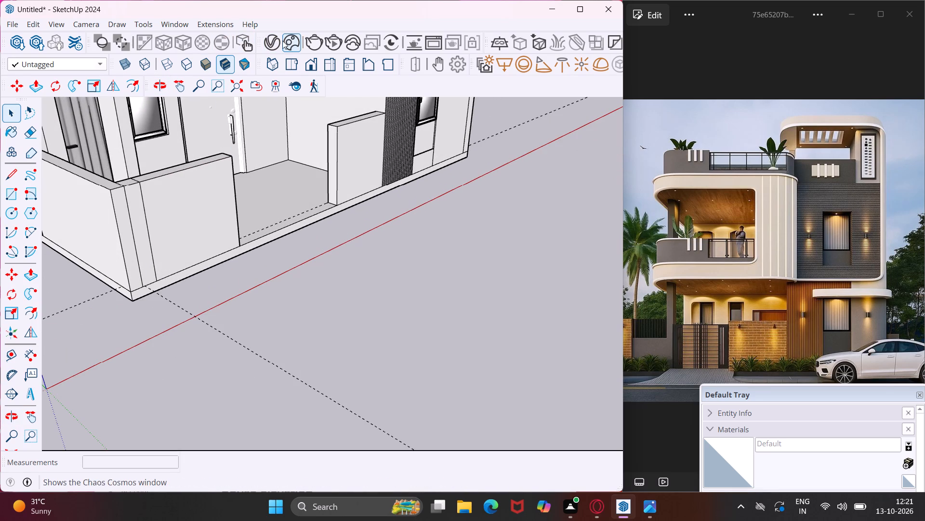
left_click(175, 21)
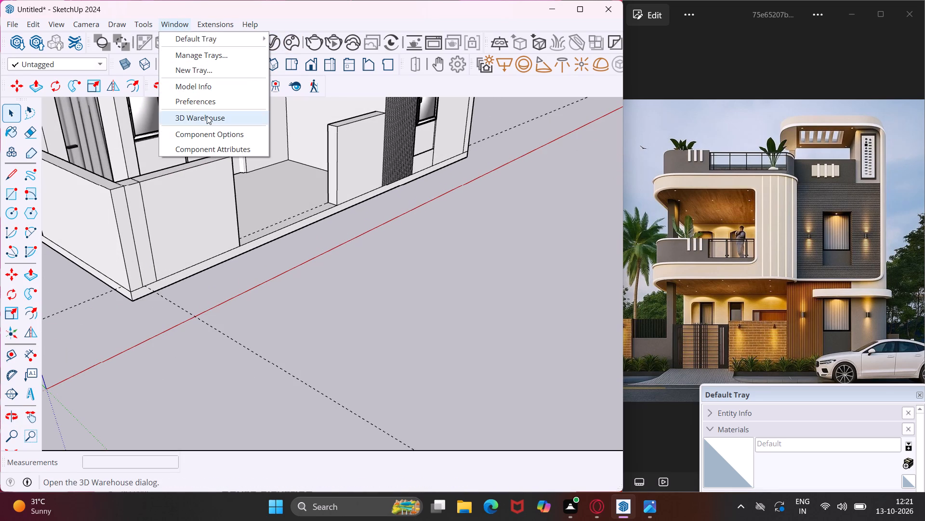
left_click(207, 116)
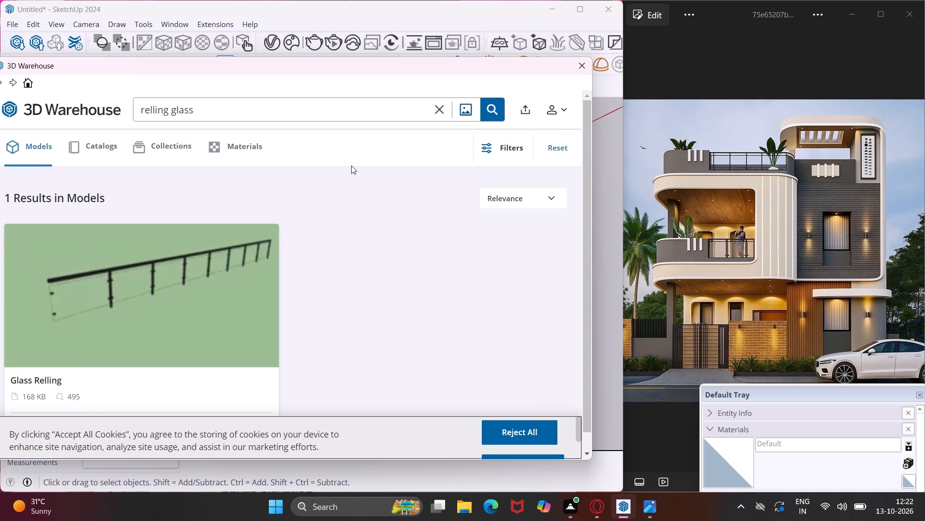
left_click(288, 110)
key("BackSpace")
key("BackSpace")
key("BackSpace")
key("BackSpace")
key("BackSpace")
key("BackSpace")
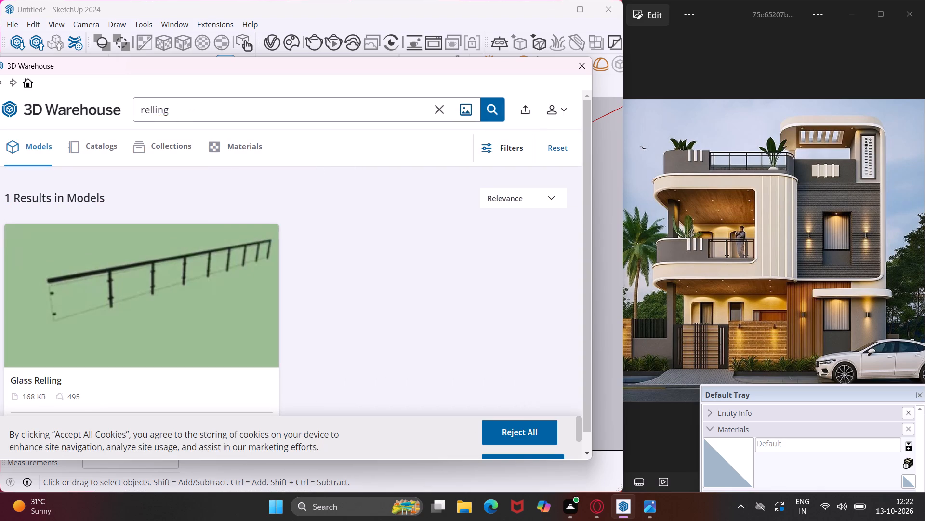
key("BackSpace")
key("BackSpace")
key("BackSpace")
key("BackSpace")
key("BackSpace")
key("BackSpace")
key("BackSpace")
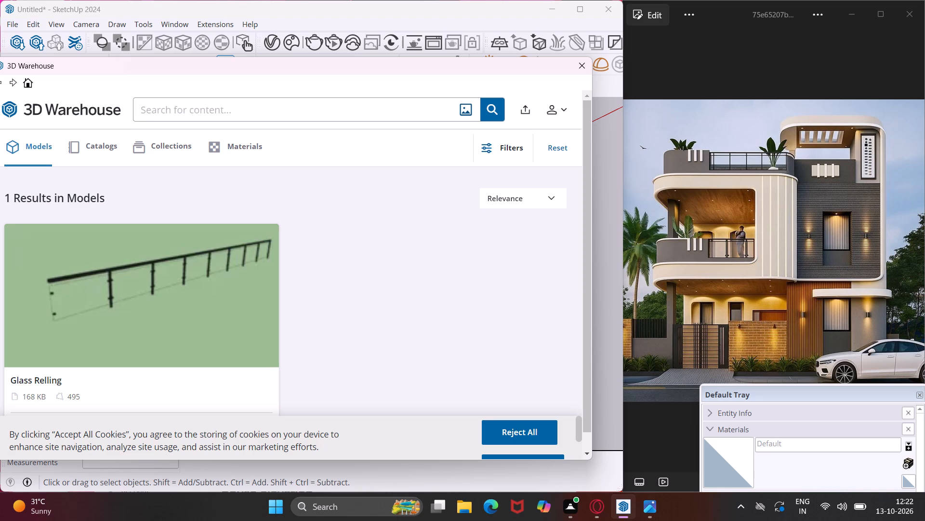
type("gate")
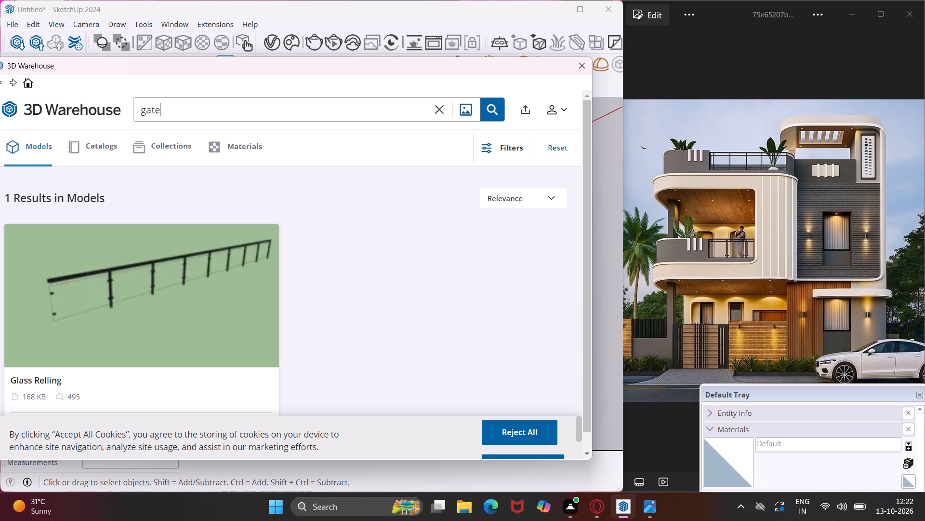
key("Return")
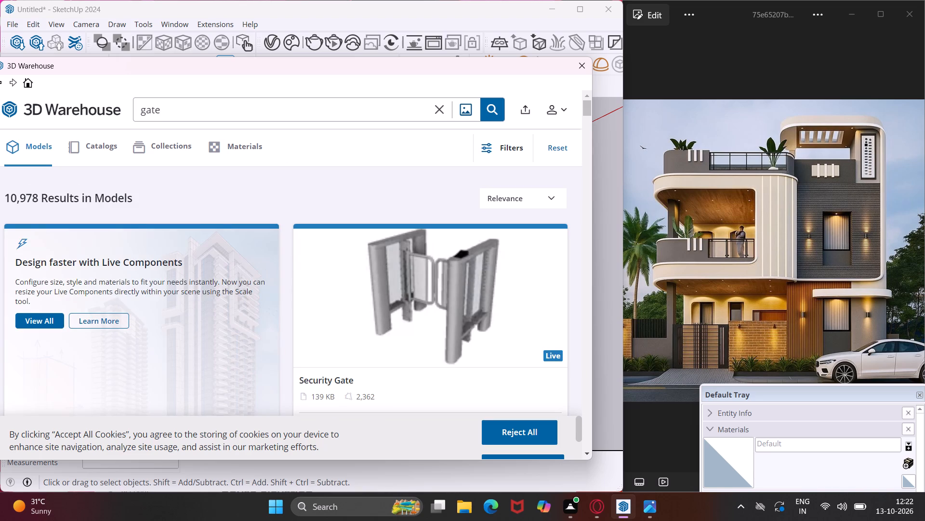
Load the 420 KB black slatted double "Gate" model into the scene and place it in front of the porch.
scroll(205, 294, "down", 9)
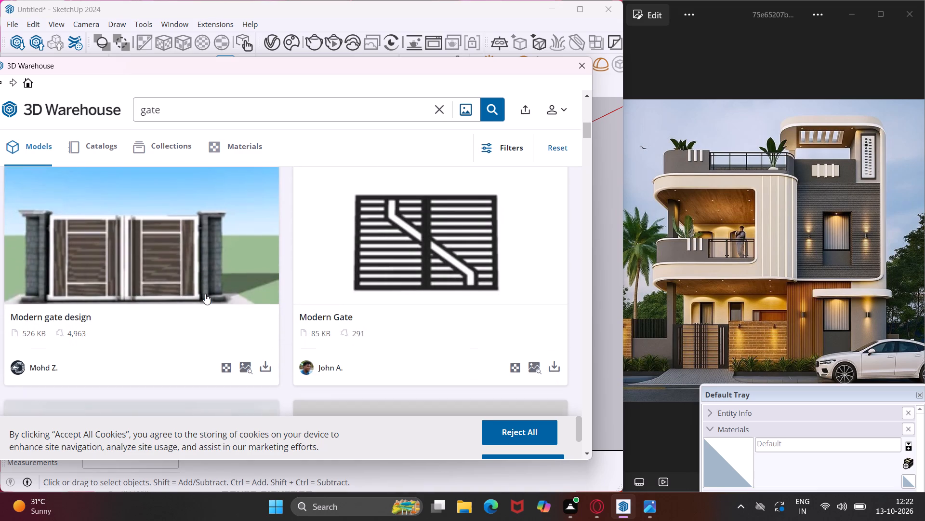
scroll(202, 288, "down", 4)
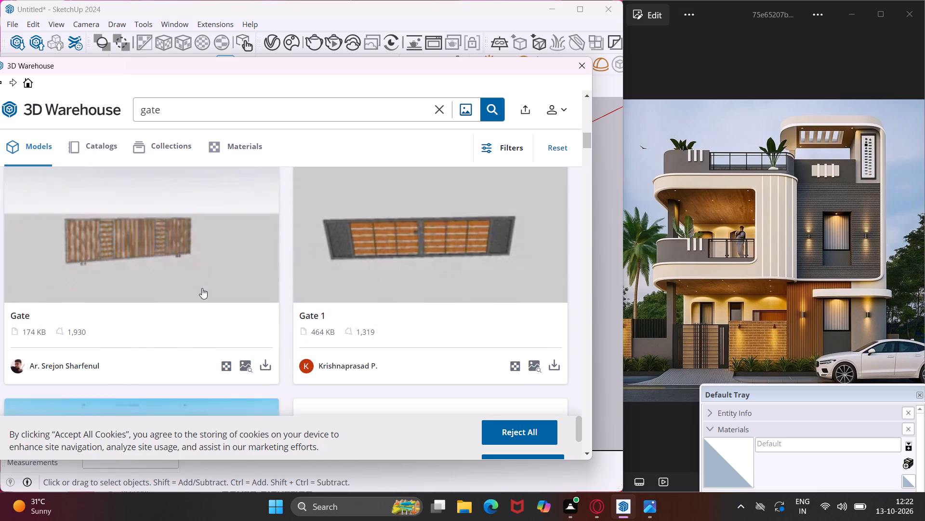
scroll(202, 288, "down", 4)
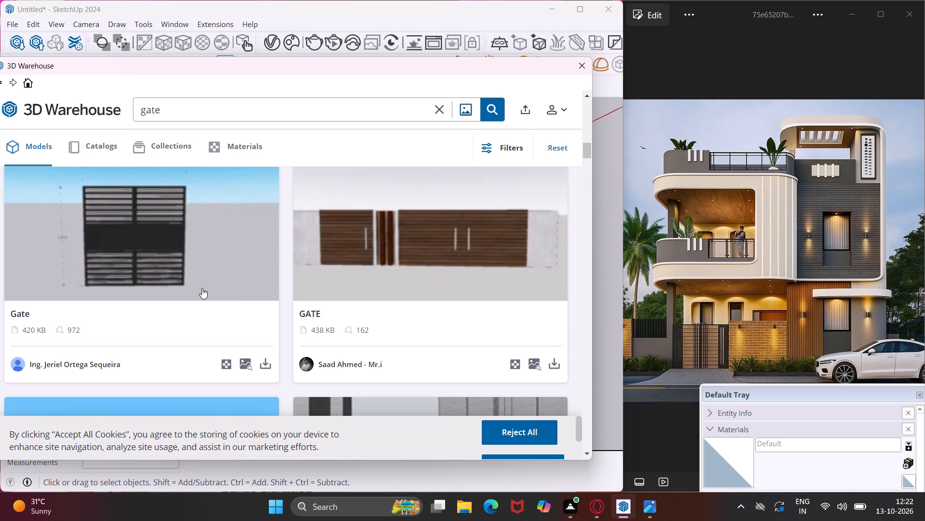
scroll(202, 288, "down", 3)
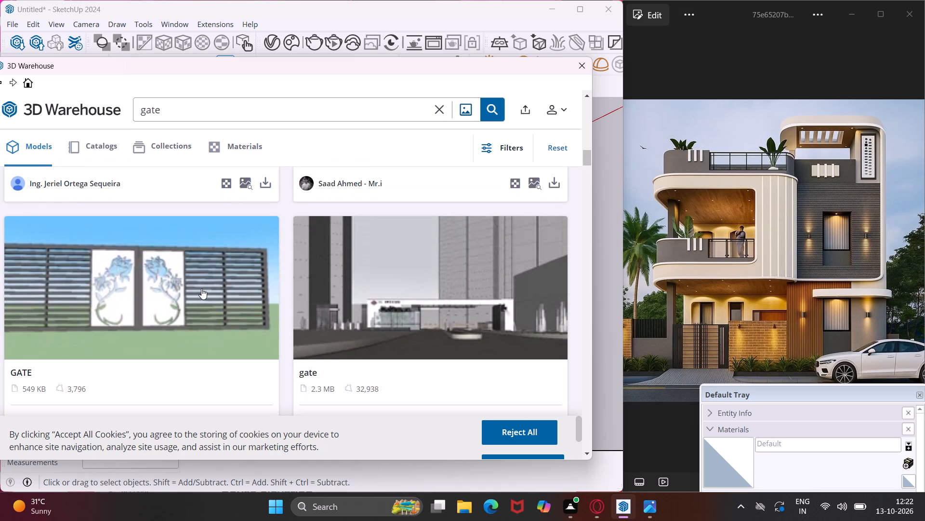
scroll(201, 288, "up", 3)
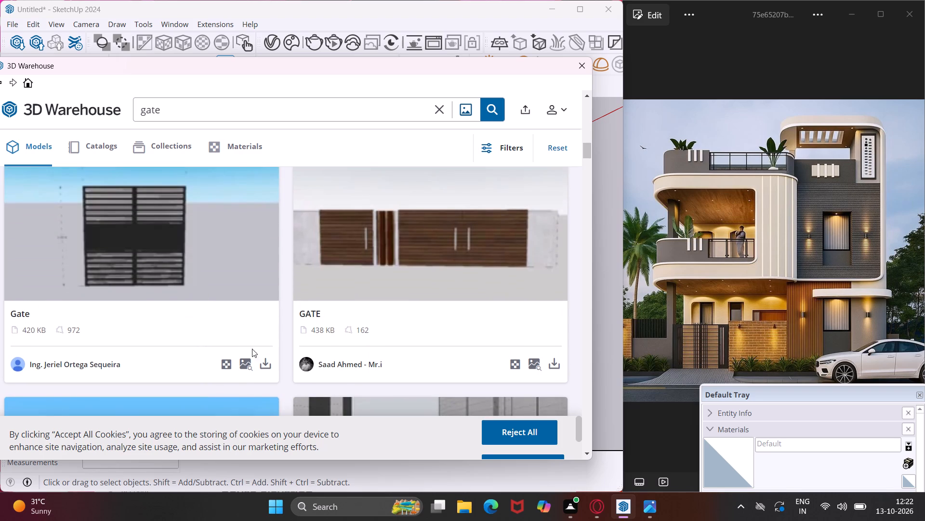
left_click(262, 362)
left_click(261, 277)
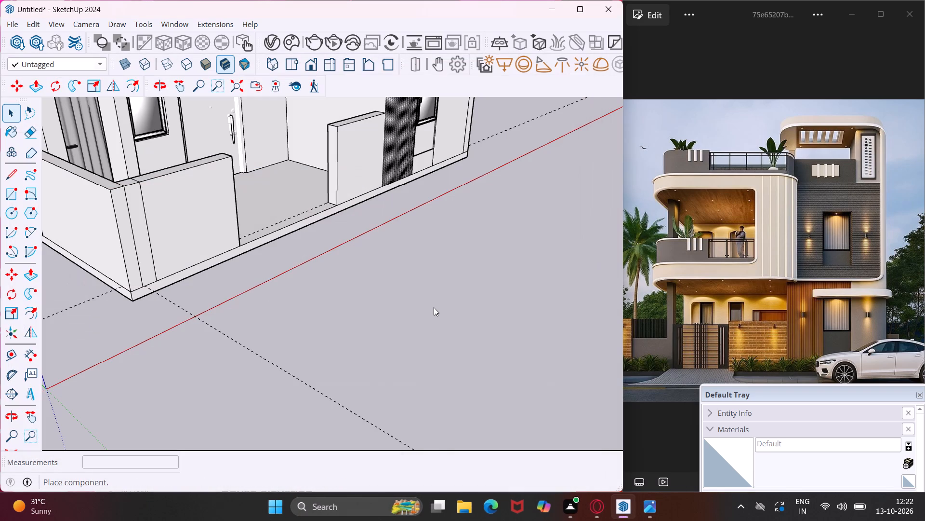
scroll(376, 291, "down", 4)
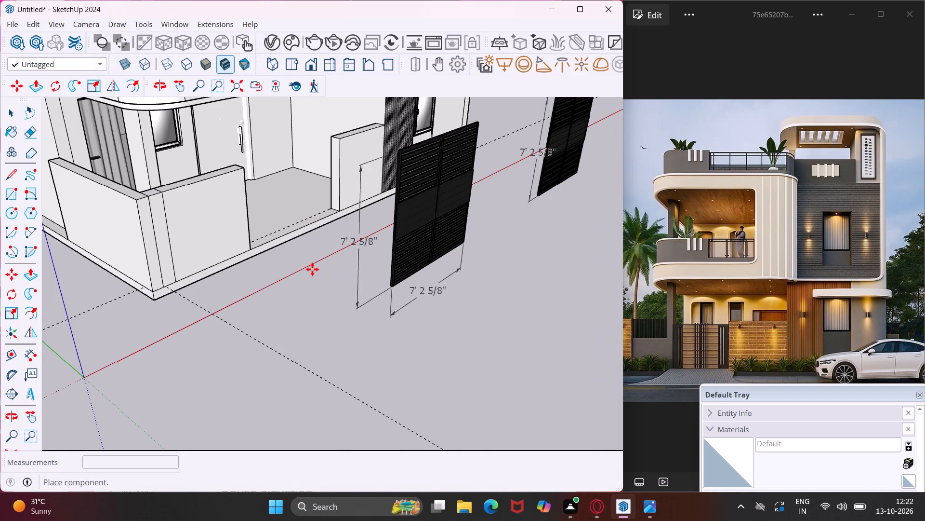
scroll(312, 269, "down", 4)
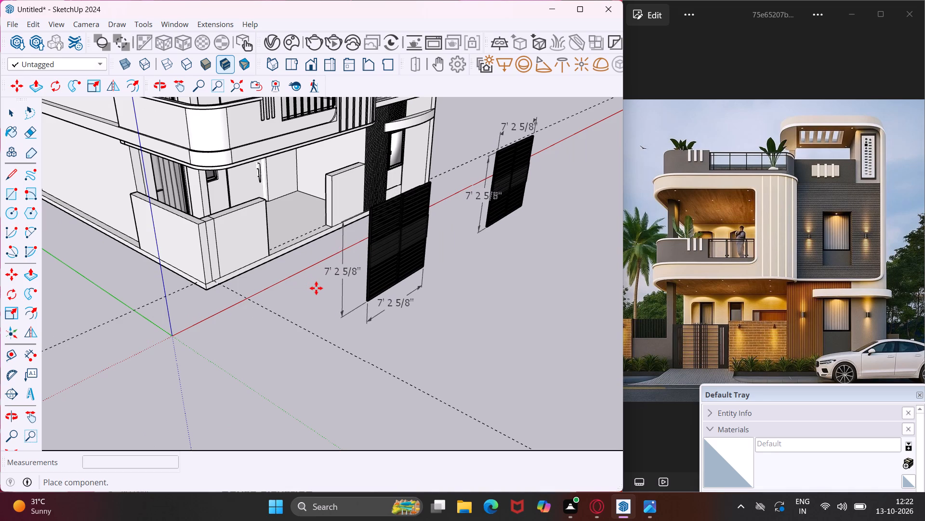
left_click(316, 288)
key("Escape")
key("space")
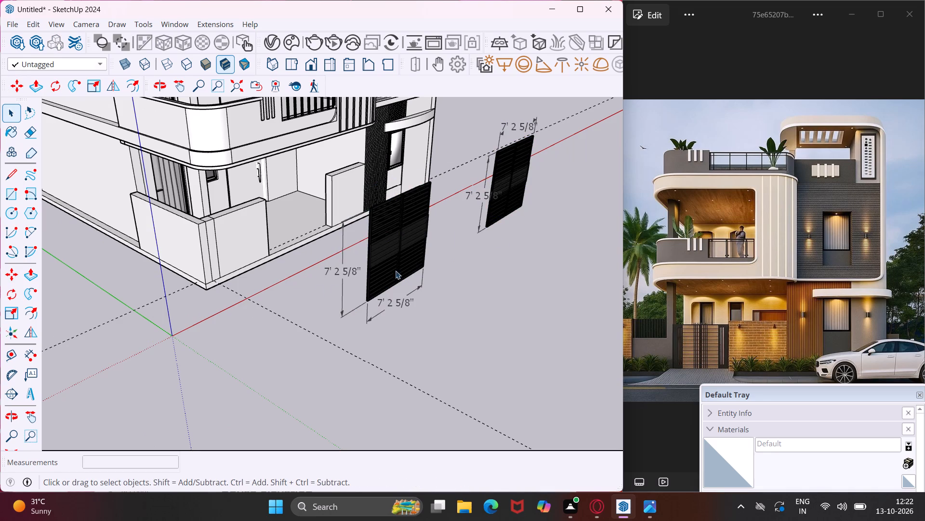
Delete the farther duplicate gate and its dimensions from inside the imported gate component.
left_click(507, 203)
double_click(507, 203)
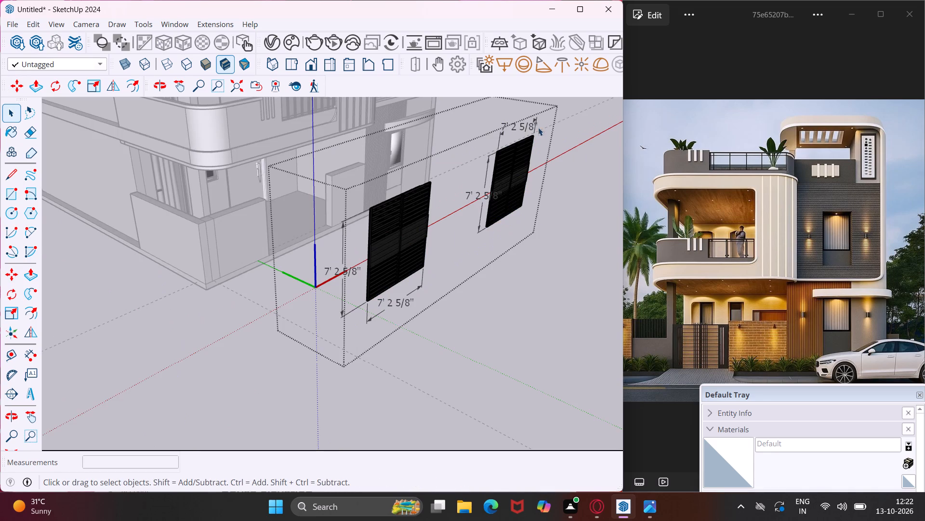
left_click_drag(544, 116, 470, 240)
key("Delete")
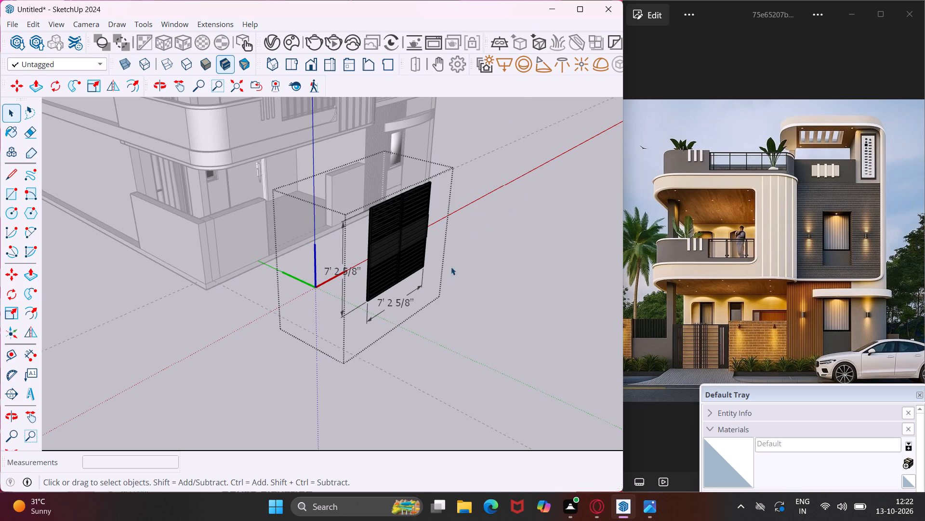
left_click(454, 282)
Move the gate by its lower front corner onto the base corner of the low wall beside the porch opening.
left_click(379, 282)
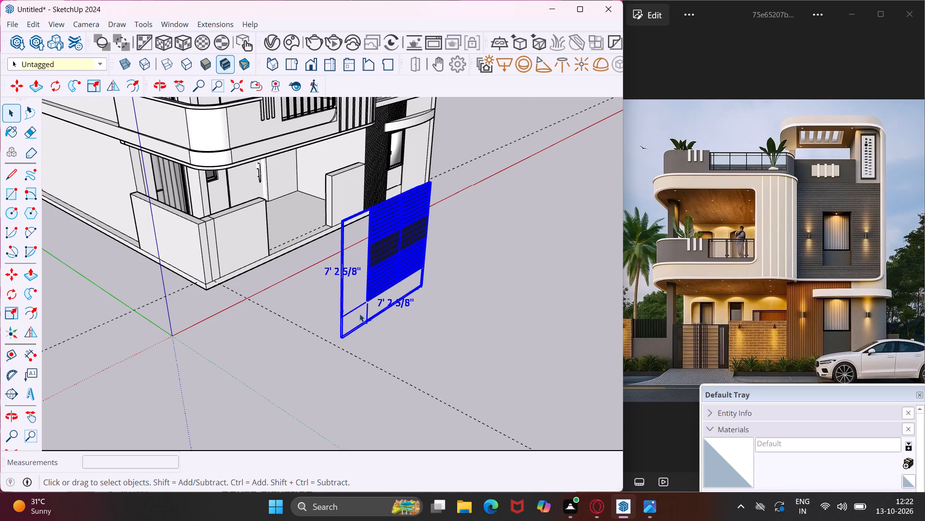
scroll(360, 298, "up", 9)
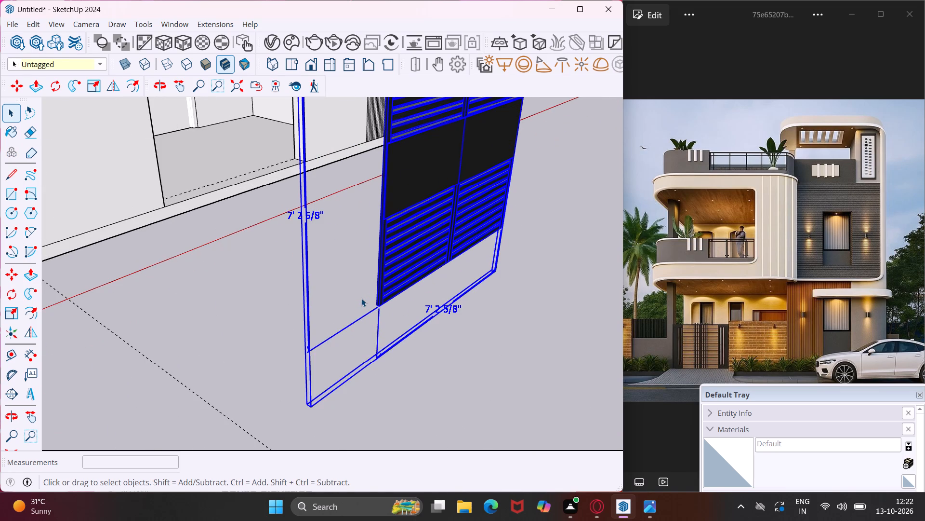
key("m")
scroll(380, 305, "up", 11)
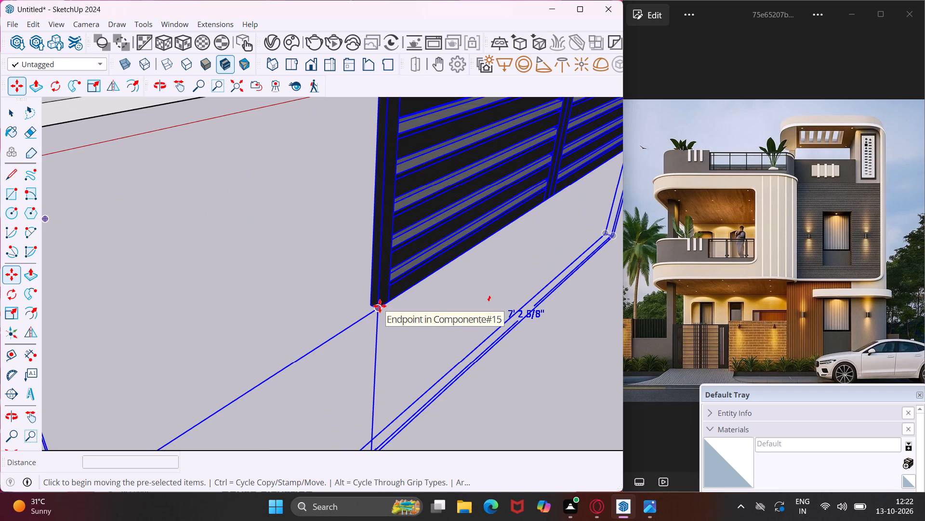
left_click(378, 308)
scroll(316, 312, "down", 13)
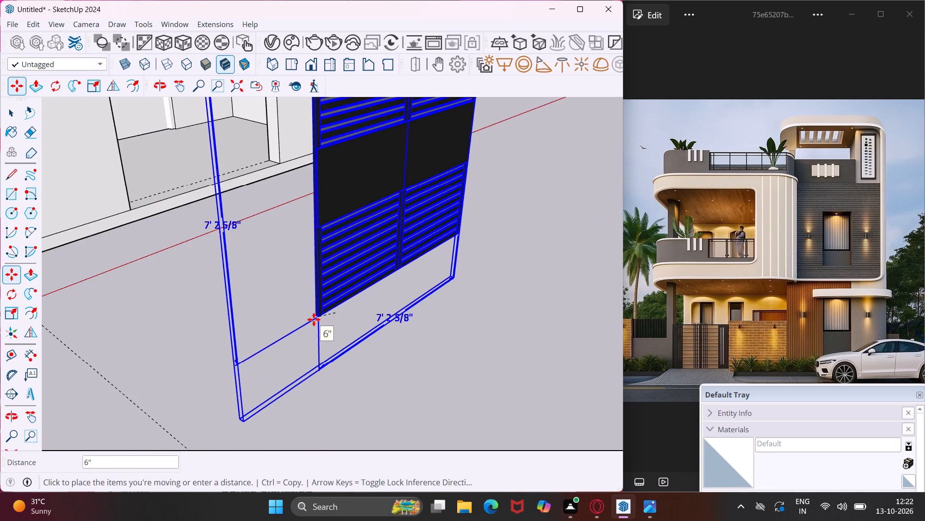
scroll(314, 319, "down", 6)
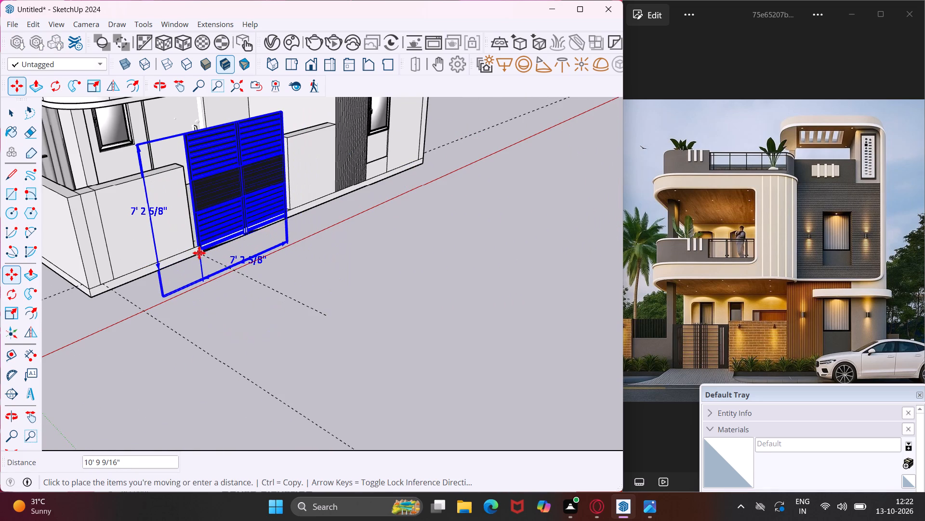
scroll(196, 247, "up", 13)
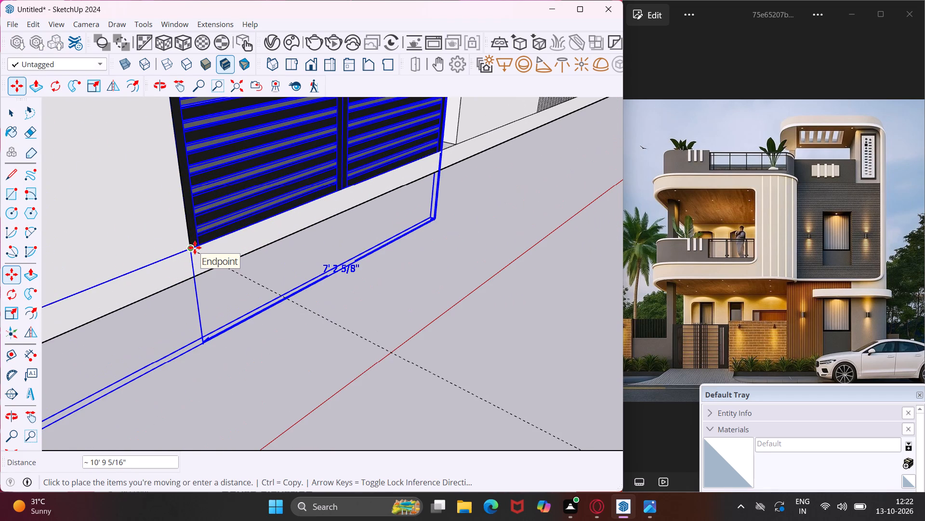
left_click(193, 247)
Scale the gate's height down from its top edge by about 0.75, level with the low boundary walls.
middle_click_drag(193, 248, 159, 274)
scroll(159, 274, "up", 1)
scroll(159, 274, "down", 16)
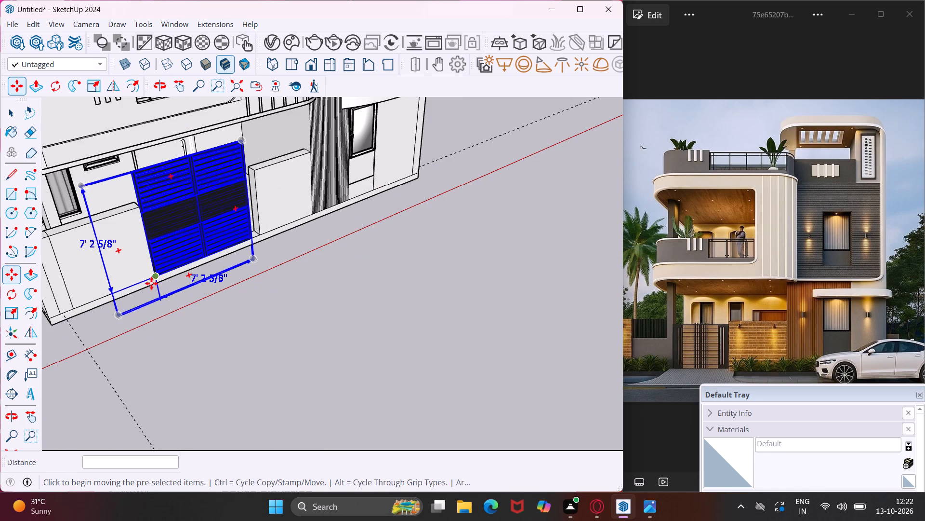
left_click(9, 314)
scroll(165, 164, "up", 1)
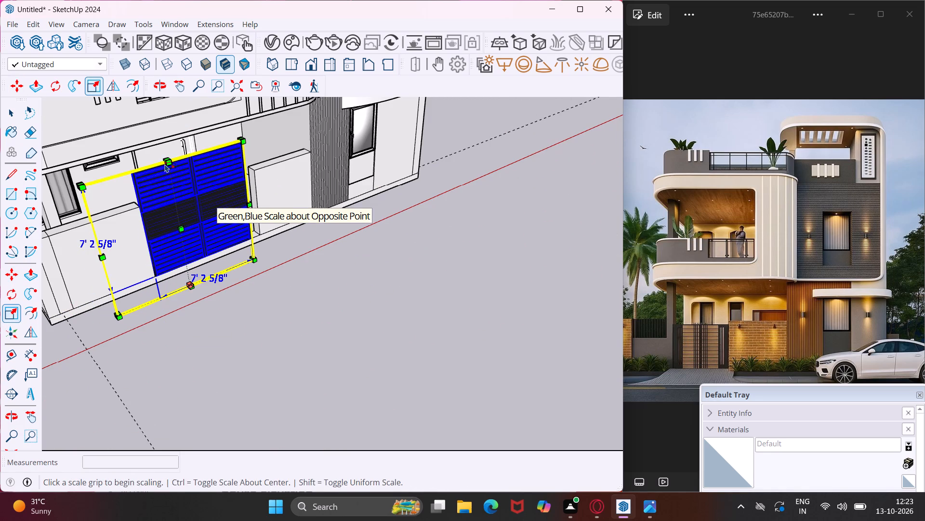
scroll(165, 164, "up", 19)
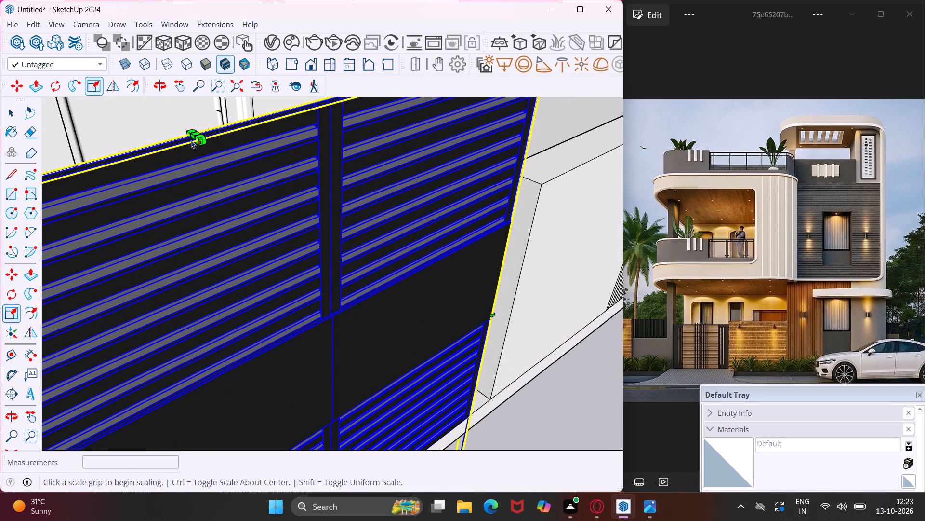
left_click(193, 136)
scroll(177, 171, "down", 5)
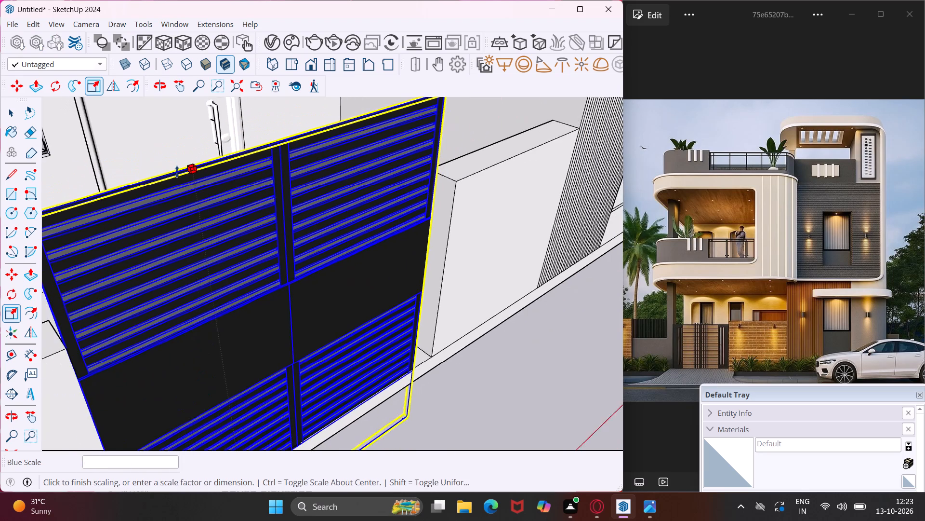
scroll(177, 172, "down", 4)
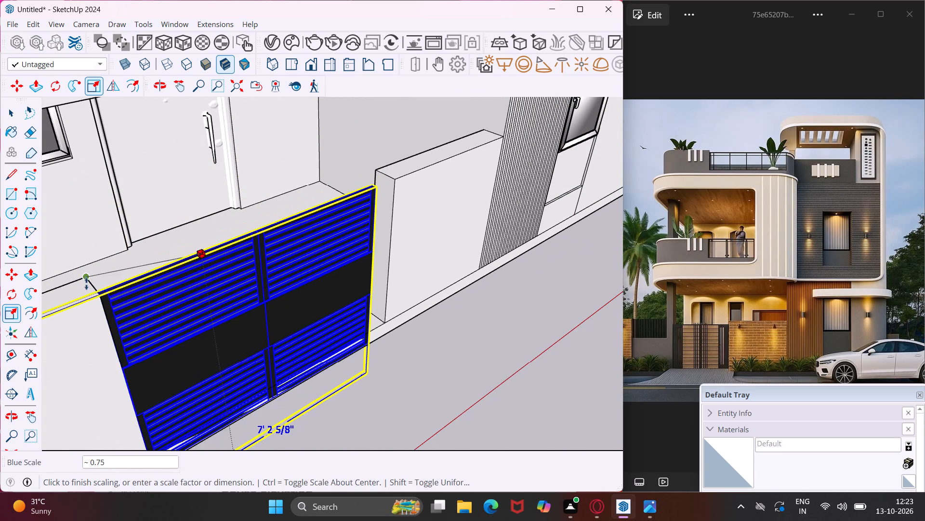
left_click(88, 287)
Scale the gate's width out toward the wall beside the vertical cladding, to about 7' 9".
middle_click_drag(300, 284, 208, 279)
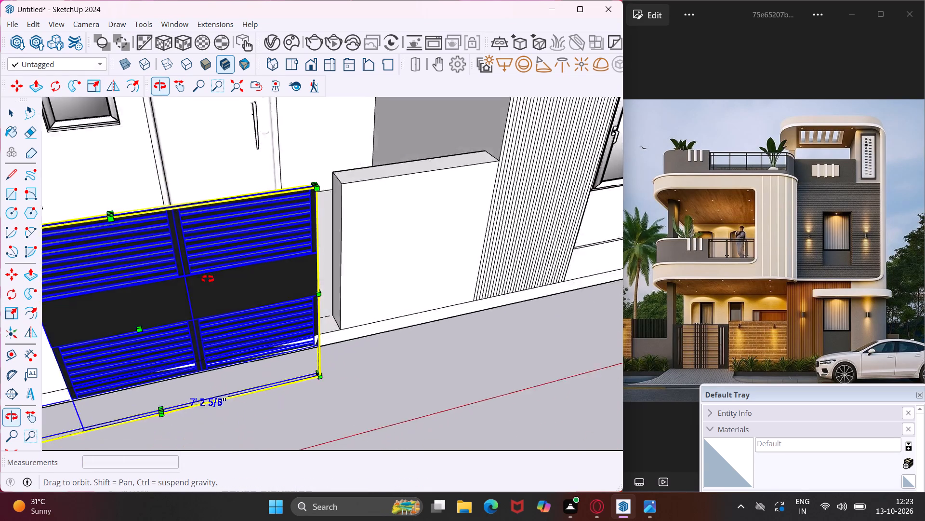
middle_click_drag(208, 279, 80, 277)
scroll(245, 269, "up", 4)
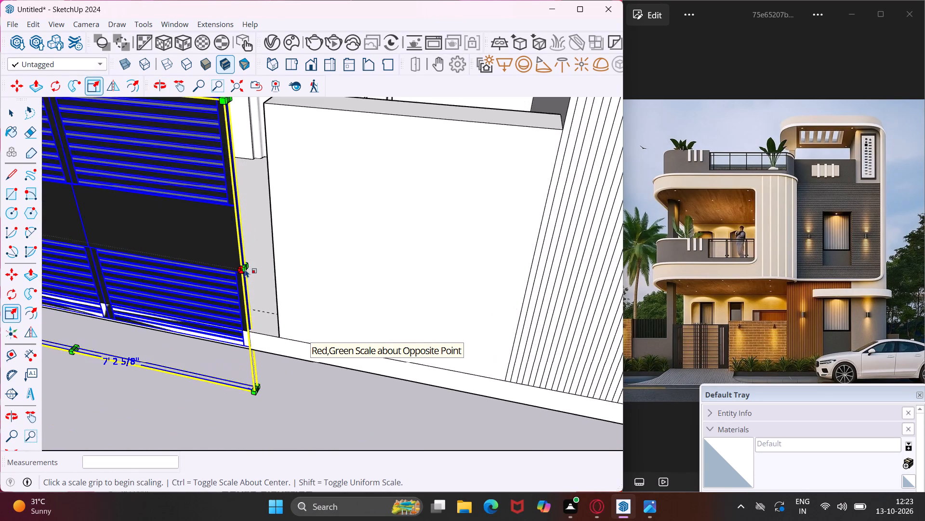
scroll(245, 269, "up", 9)
left_click(239, 264)
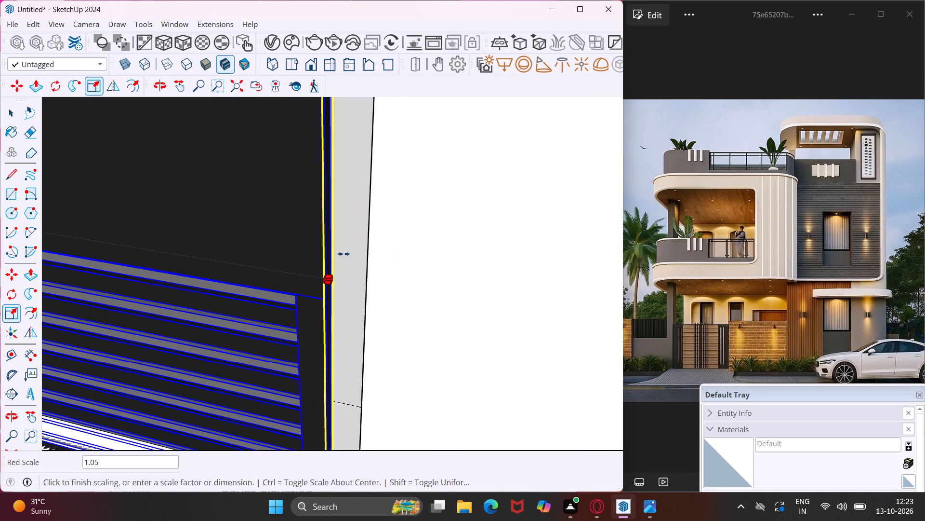
left_click(367, 257)
Scale the gate vertically from its bottom edge, raising the slats' lower end to the top edge of the porch base.
scroll(270, 248, "down", 5)
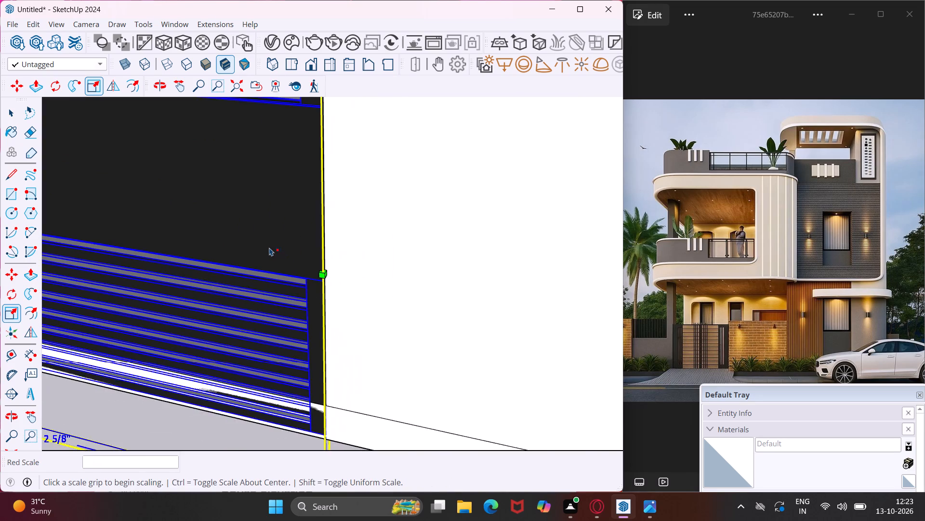
scroll(269, 247, "down", 9)
middle_click_drag(231, 308, 314, 288)
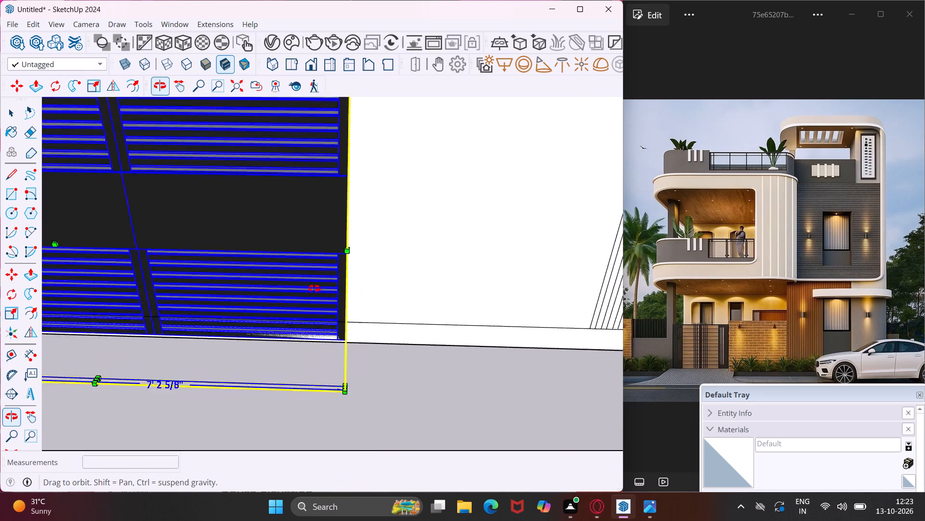
middle_click_drag(314, 288, 497, 225)
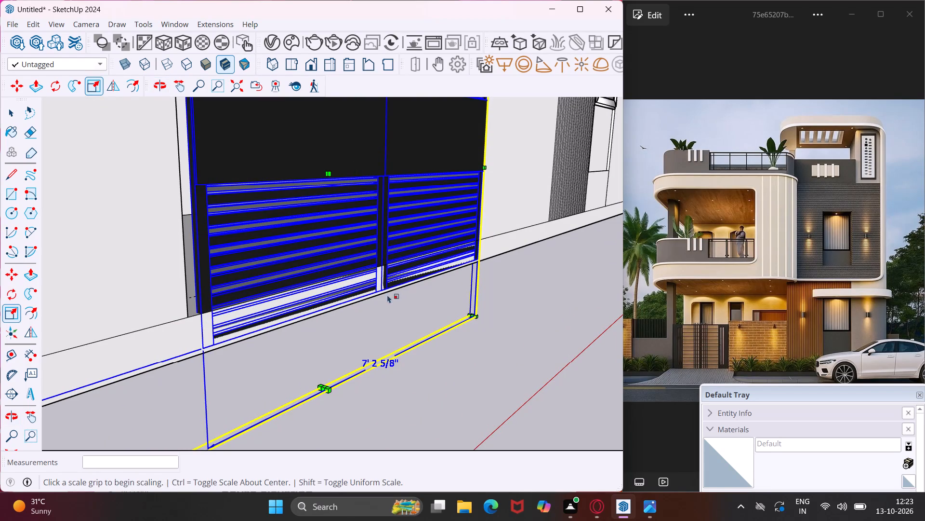
scroll(361, 295, "down", 8)
scroll(359, 297, "up", 6)
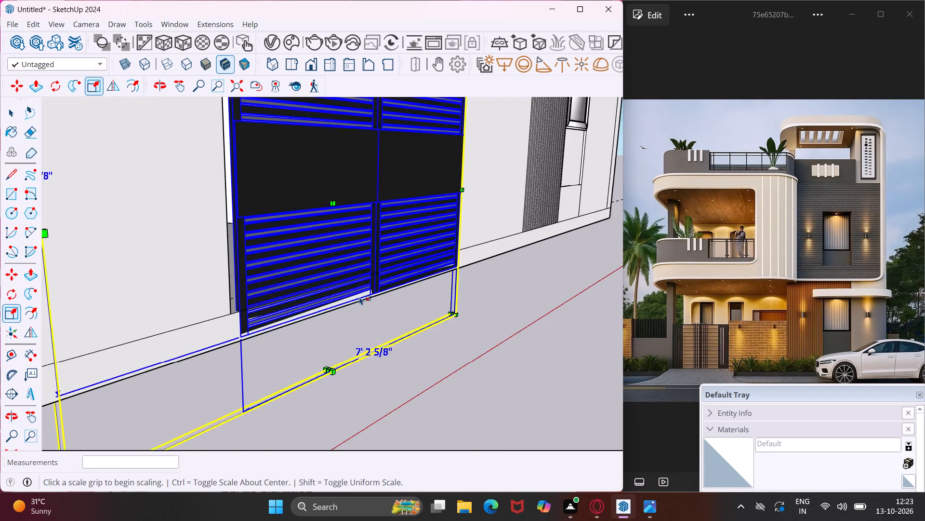
scroll(359, 297, "up", 4)
middle_click_drag(359, 297, 404, 243)
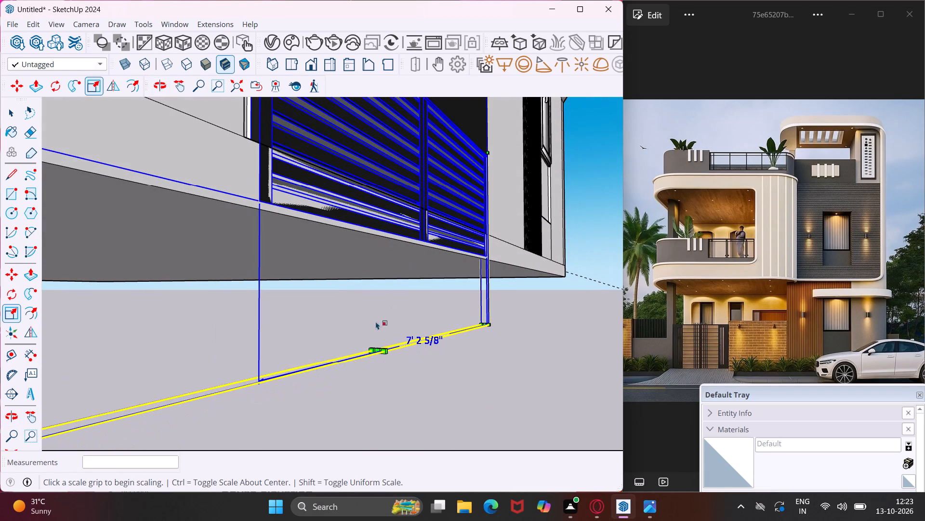
left_click(379, 349)
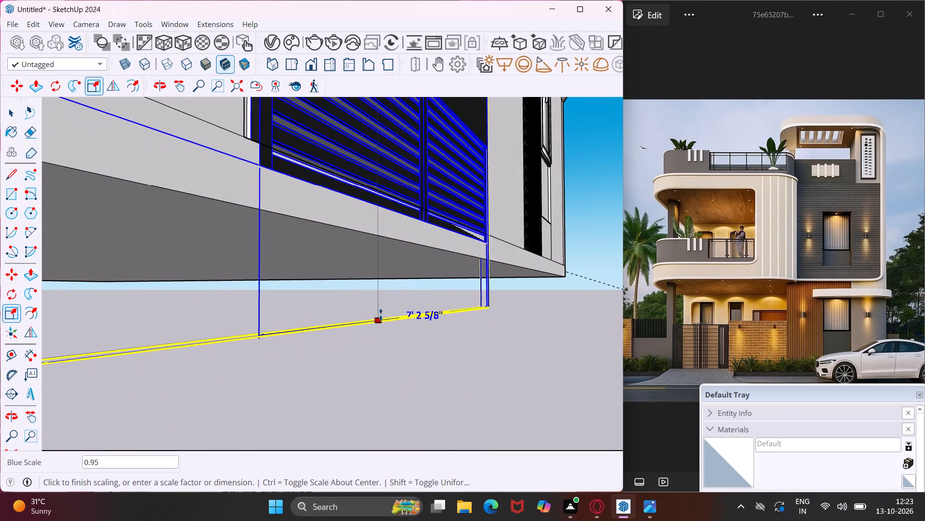
left_click(380, 303)
key("Escape")
key("space")
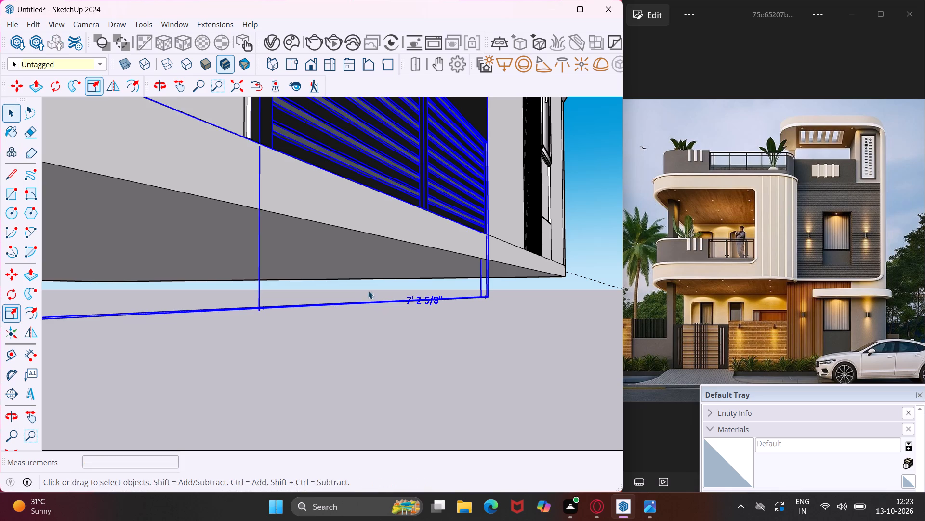
Move the gate about 4 5/16" along the front edge, away from the vertical cladding, toward the opposite low wall.
middle_click_drag(366, 191, 320, 279)
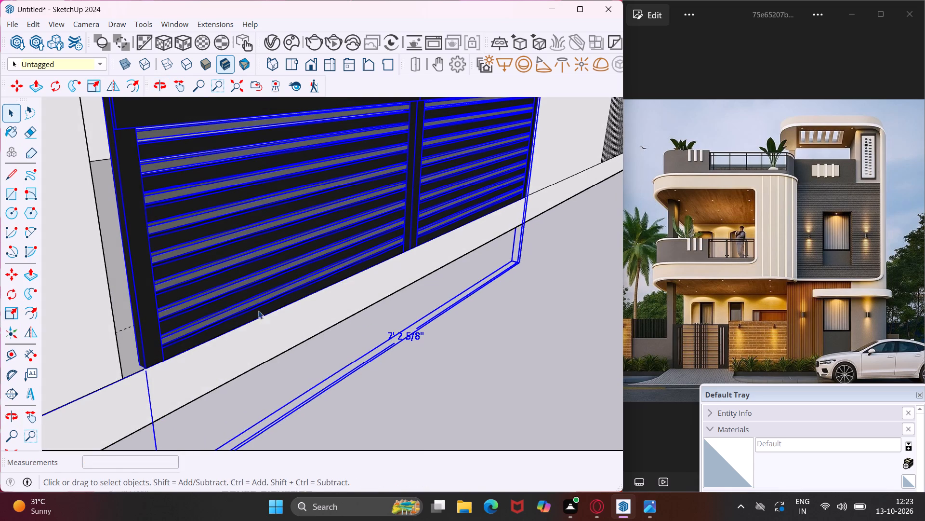
key("m")
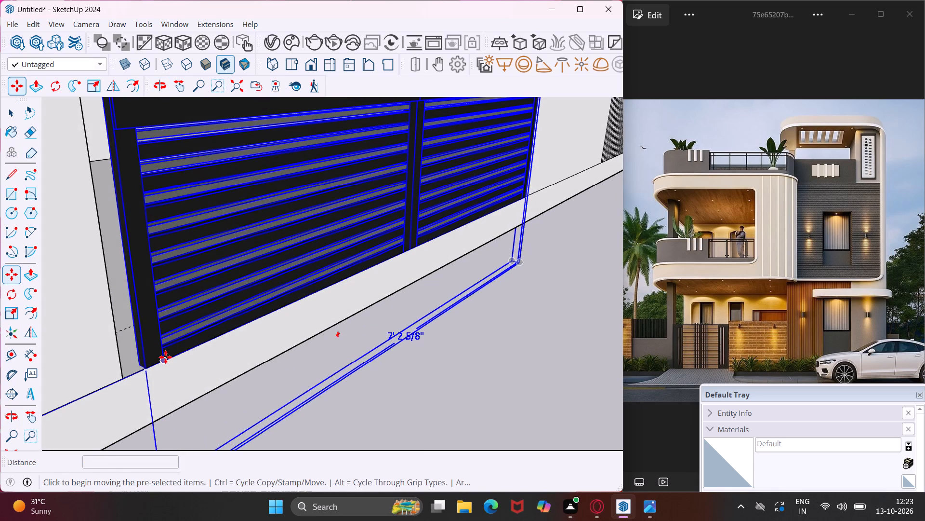
left_click(165, 357)
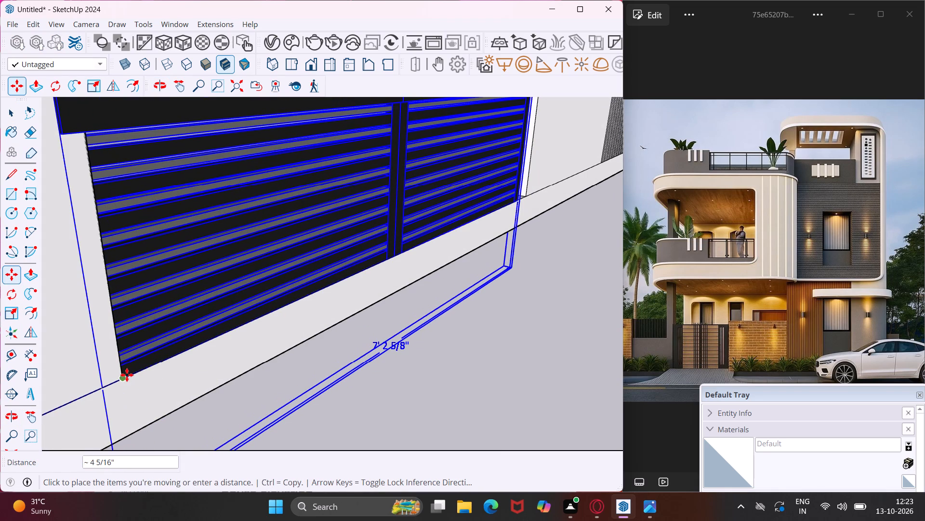
left_click(127, 375)
Scale the gate's width by about 1.04 to close the gap at the low wall beside the vertical cladding.
scroll(106, 369, "down", 5)
middle_click_drag(276, 273, 162, 299)
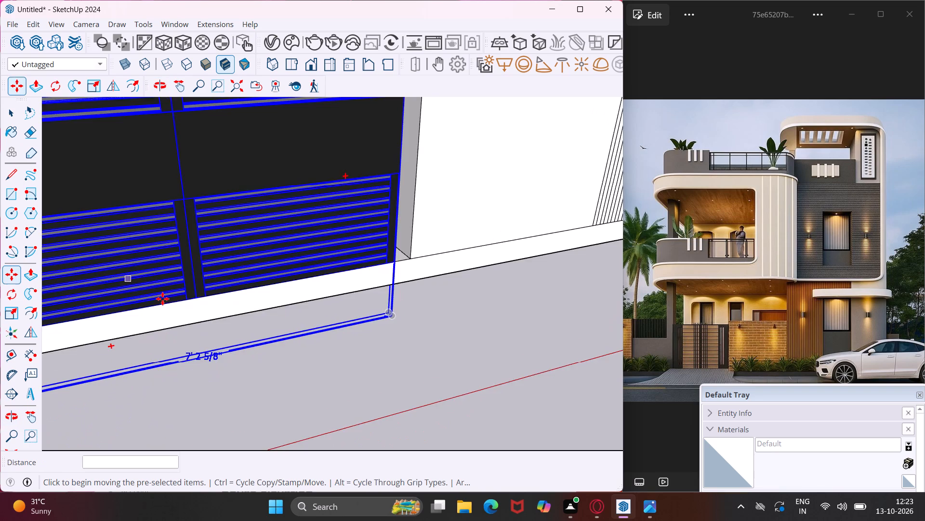
scroll(162, 299, "down", 4)
middle_click_drag(180, 296, 347, 247)
middle_click_drag(347, 247, 188, 285)
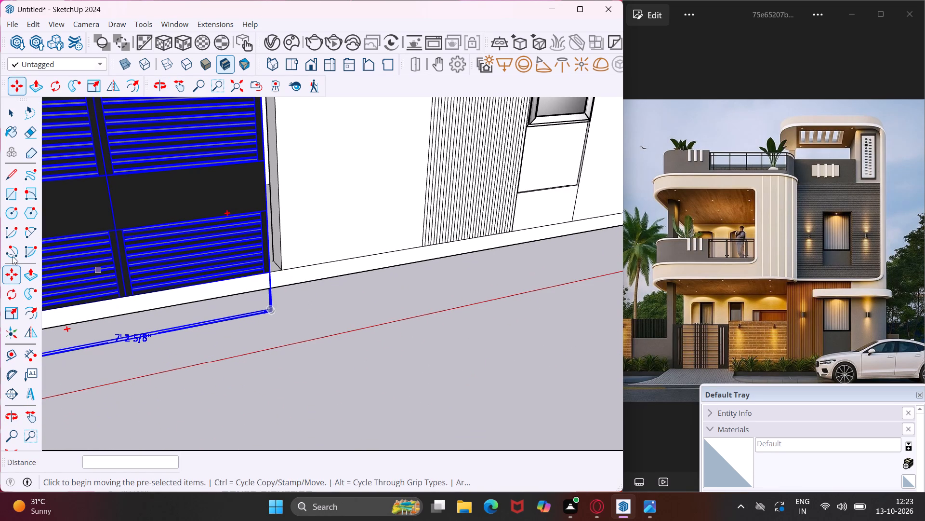
left_click(13, 307)
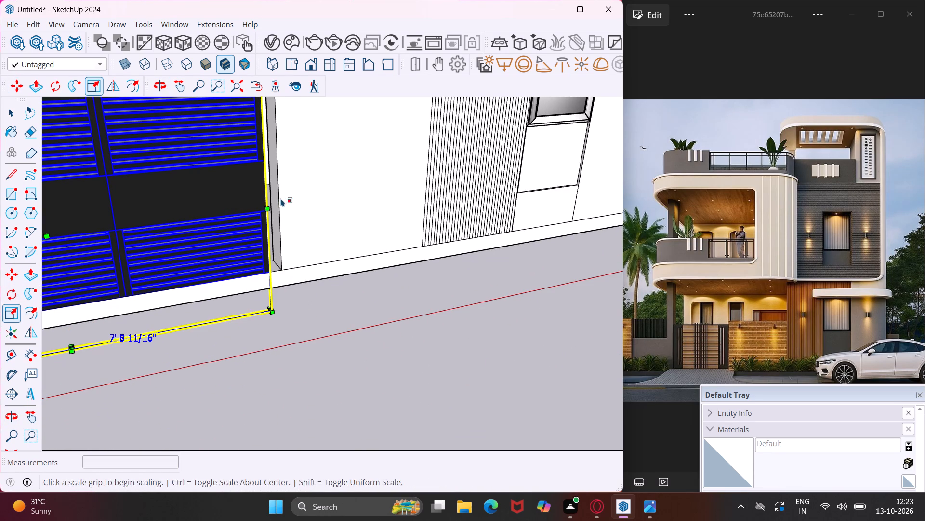
middle_click_drag(281, 198, 198, 228)
scroll(235, 210, "up", 9)
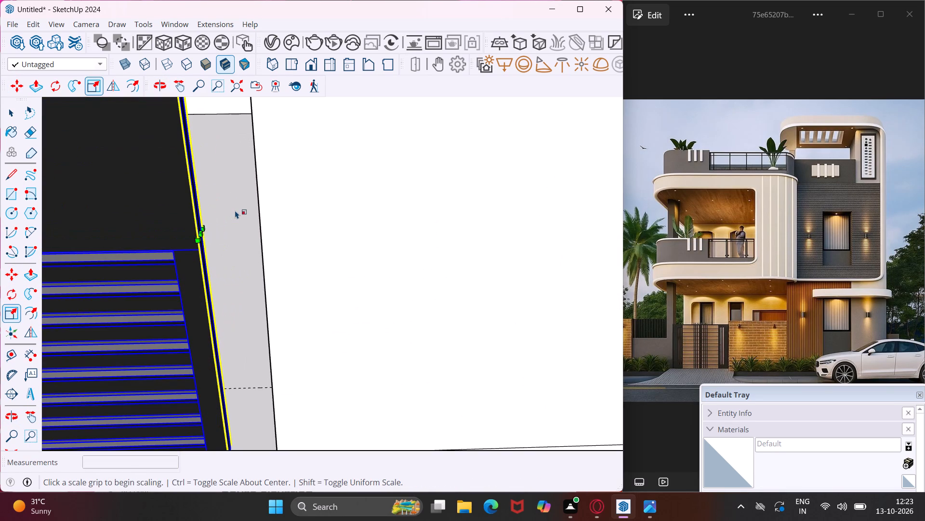
left_click(202, 232)
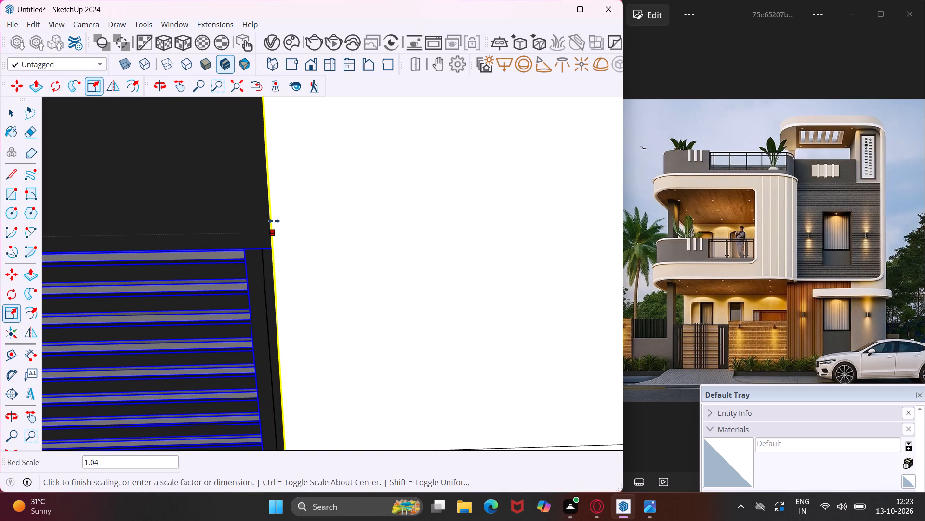
left_click(274, 221)
key("Escape")
key("space")
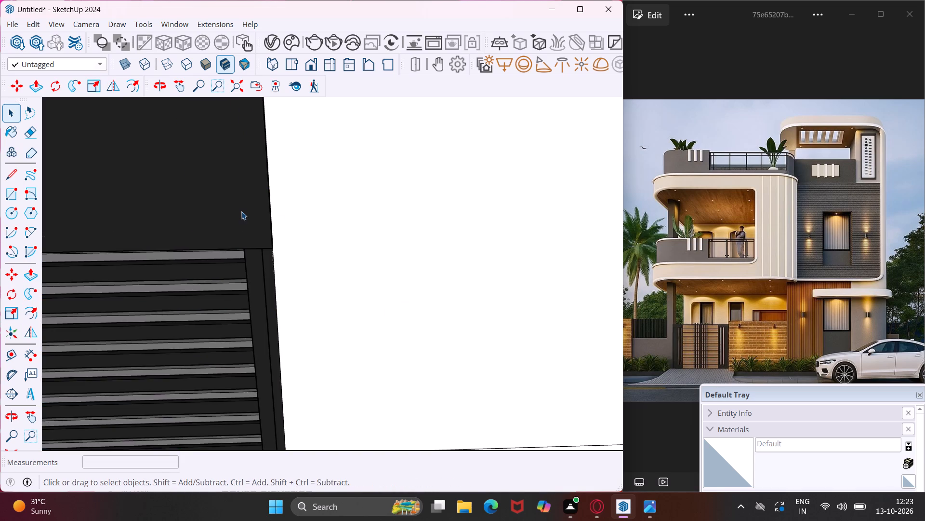
Delete the horizontal width dimension below the gate, inside the gate component.
scroll(241, 211, "down", 20)
scroll(241, 211, "down", 5)
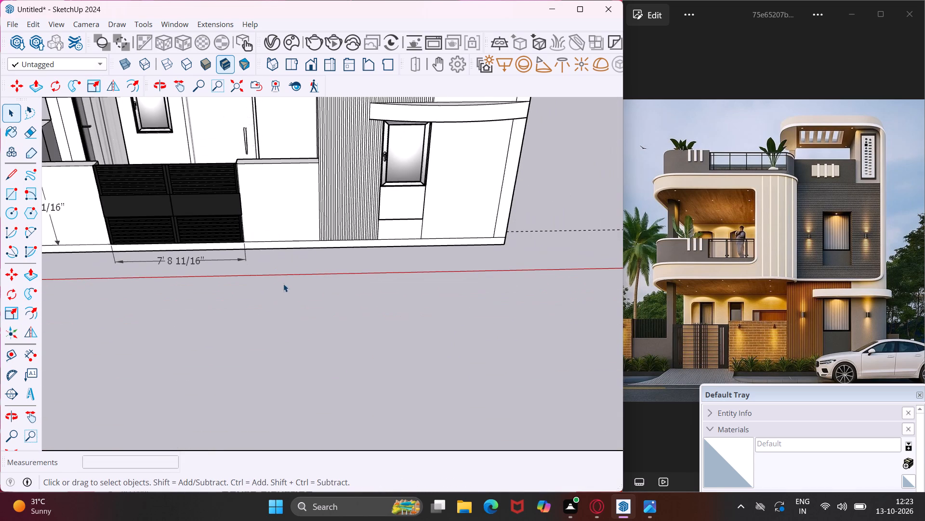
left_click(283, 284)
scroll(186, 260, "up", 4)
left_click(186, 260)
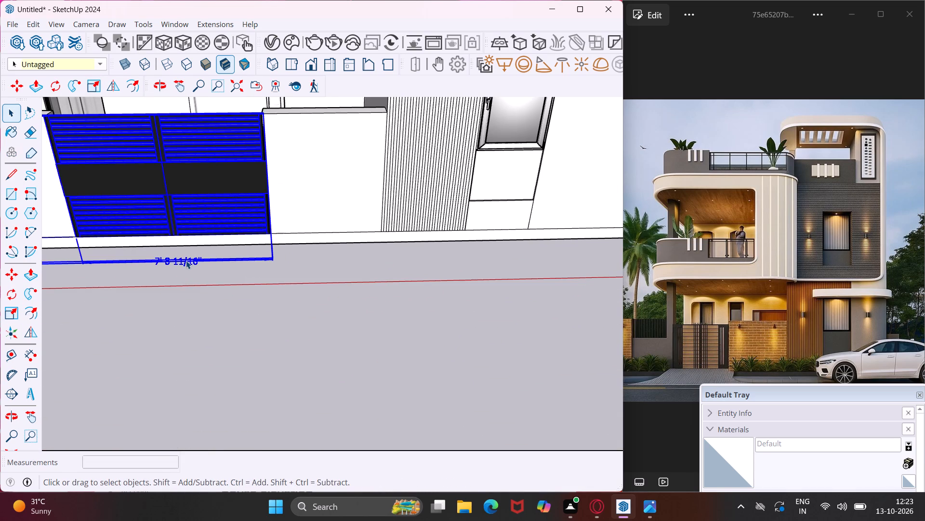
scroll(186, 260, "up", 4)
double_click(186, 260)
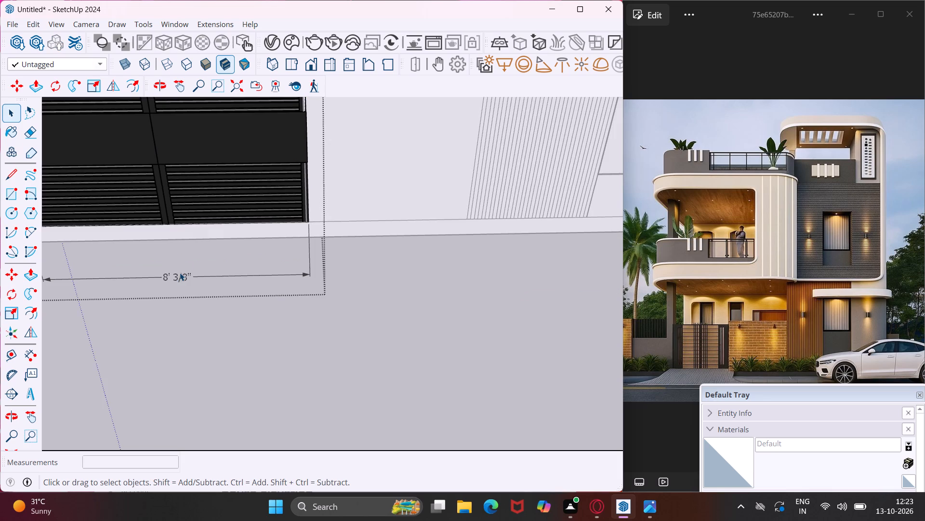
left_click_drag(218, 254, 154, 296)
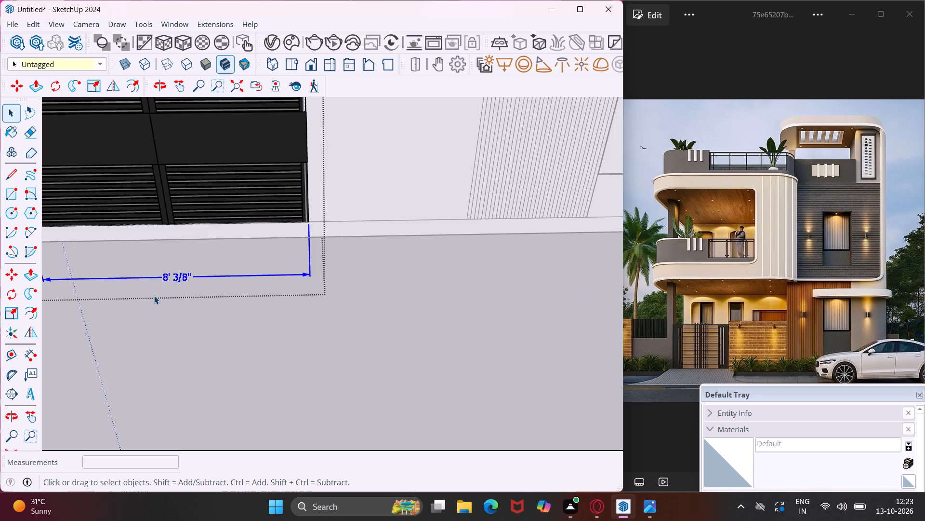
key("Delete")
scroll(215, 252, "down", 12)
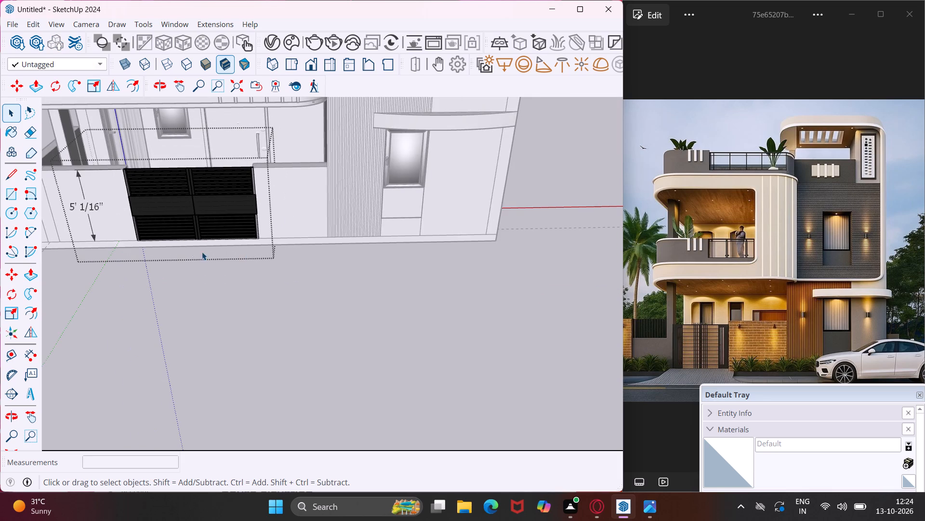
Delete the gate's vertical height dimension inside the gate component and leave the component.
left_click_drag(88, 165, 81, 268)
key("Delete")
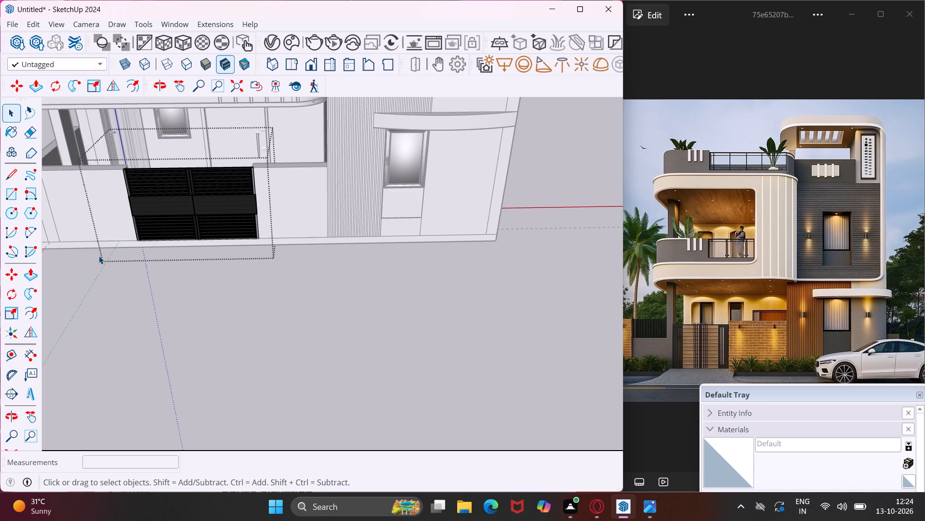
middle_click_drag(99, 256, 268, 201)
left_click(340, 273)
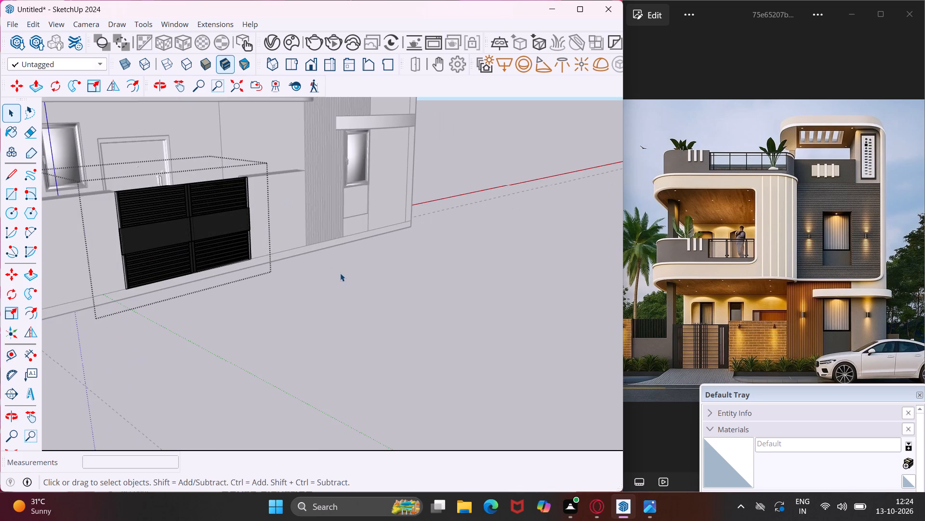
Filter the downloaded Chaos Cosmos assets to the Vegetation category of 3D Models.
scroll(324, 276, "down", 3)
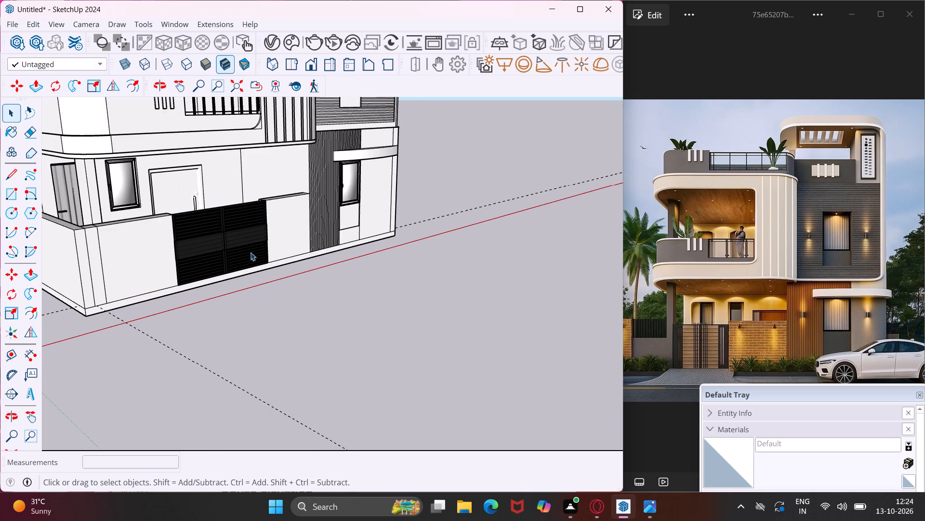
middle_click_drag(215, 210, 277, 212)
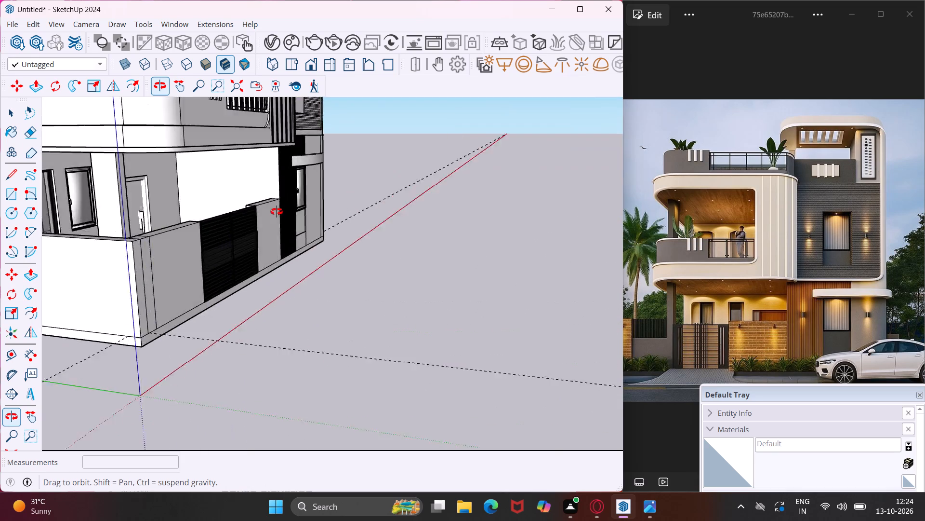
middle_click_drag(277, 212, 150, 248)
scroll(163, 243, "down", 10)
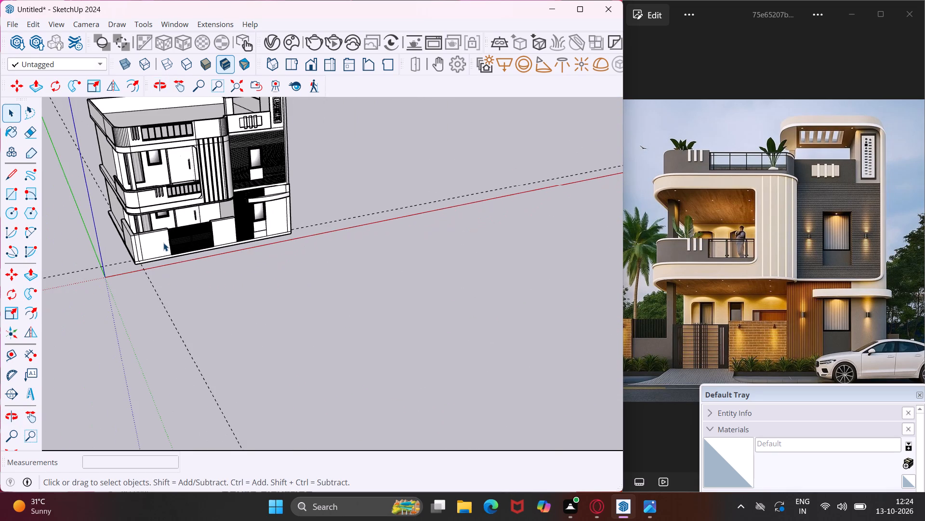
middle_click_drag(163, 243, 172, 151)
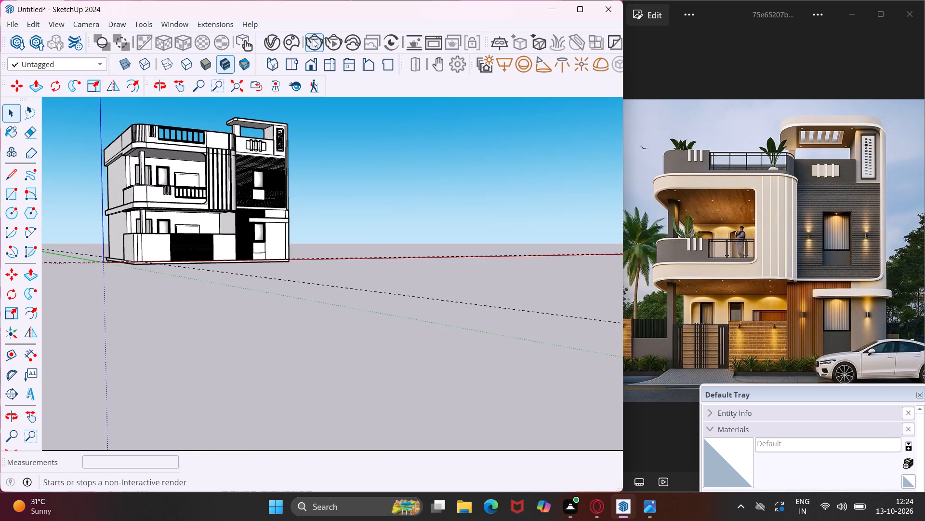
left_click(291, 38)
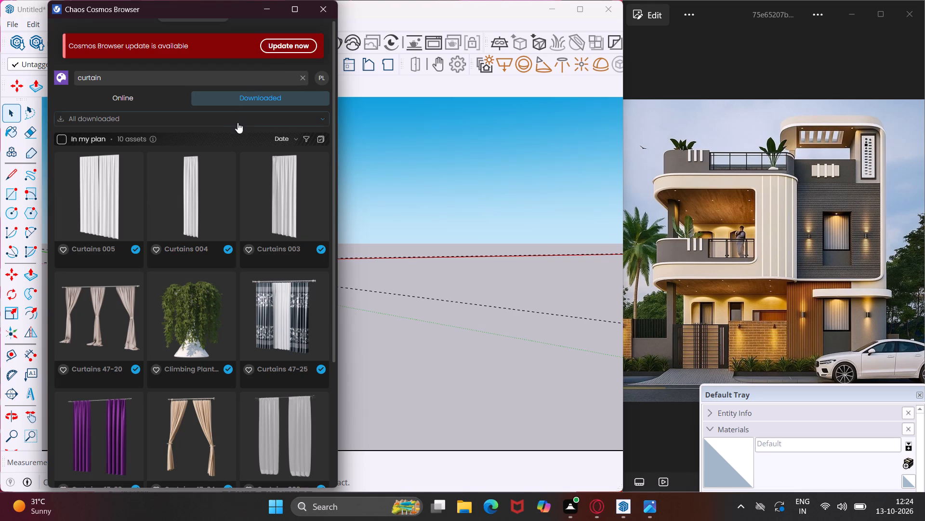
scroll(216, 267, "down", 4)
scroll(247, 129, "up", 2)
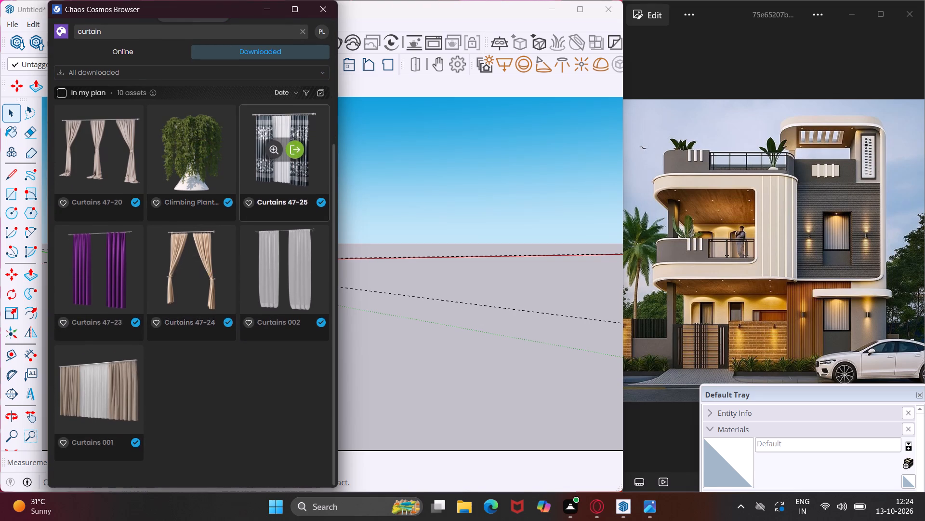
scroll(247, 129, "up", 5)
left_click(253, 116)
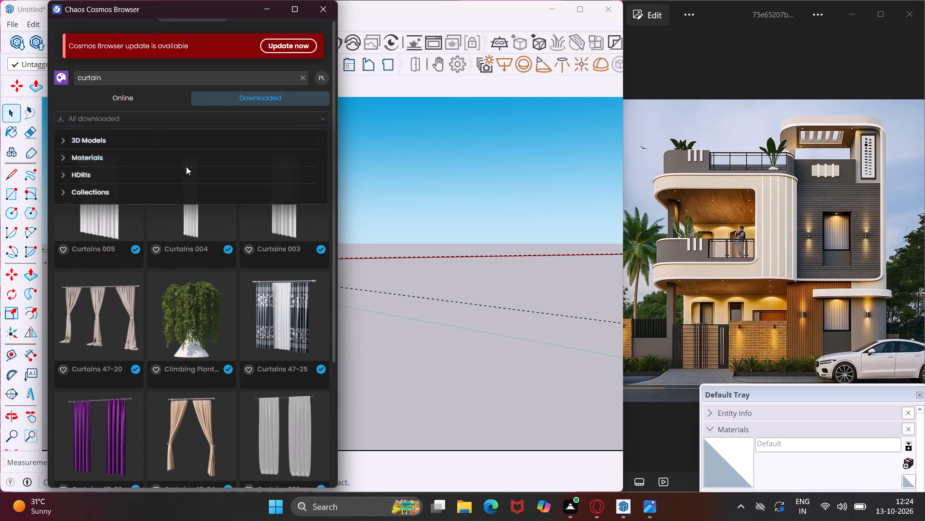
left_click(135, 147)
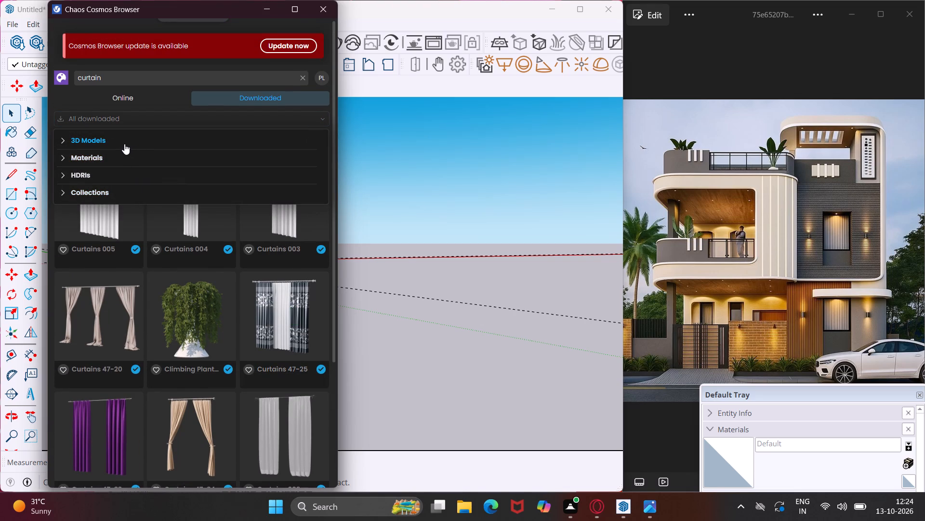
left_click(124, 144)
left_click(106, 194)
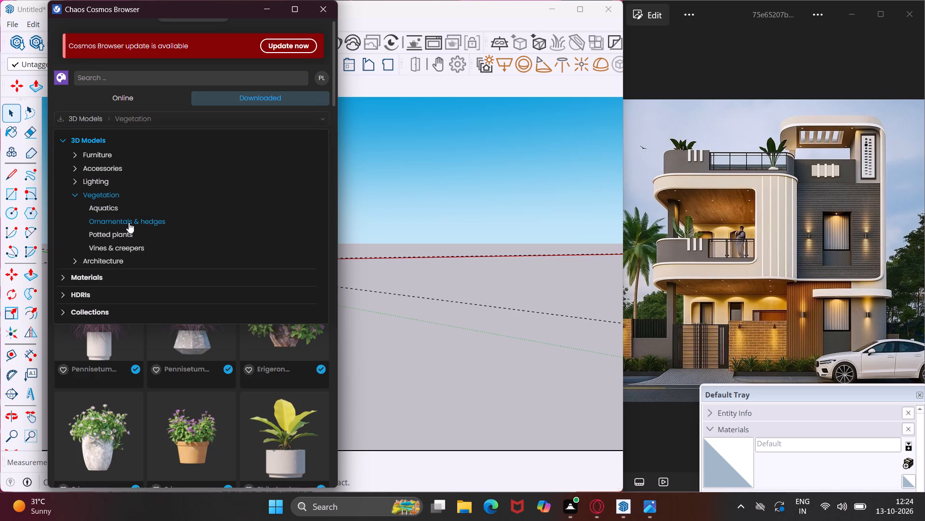
Find Potted Plant 02 among the downloaded vegetation assets and import it into the model.
left_click(185, 353)
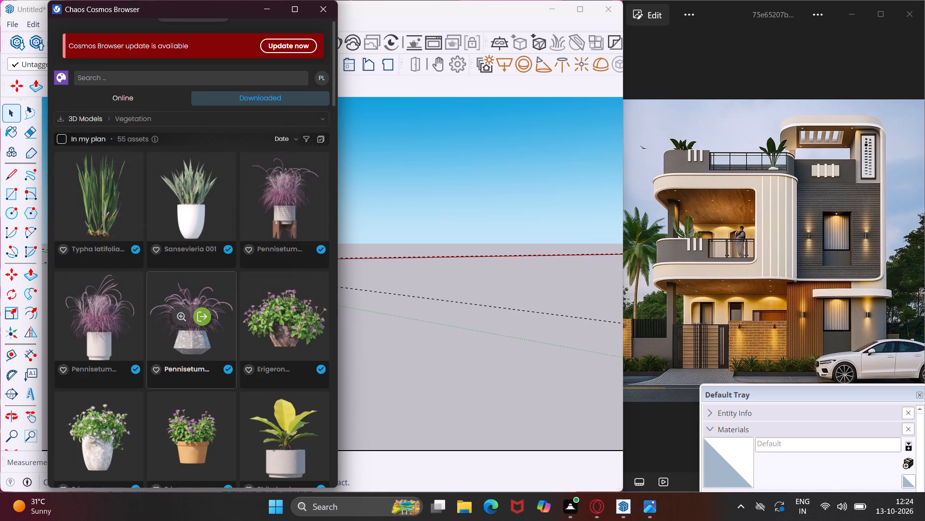
scroll(176, 286, "down", 9)
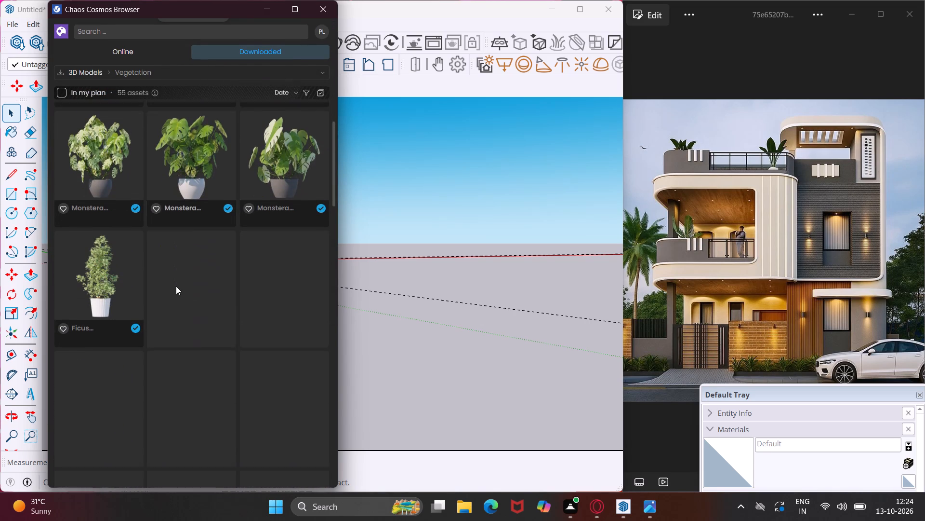
scroll(176, 286, "down", 1)
scroll(200, 253, "down", 2)
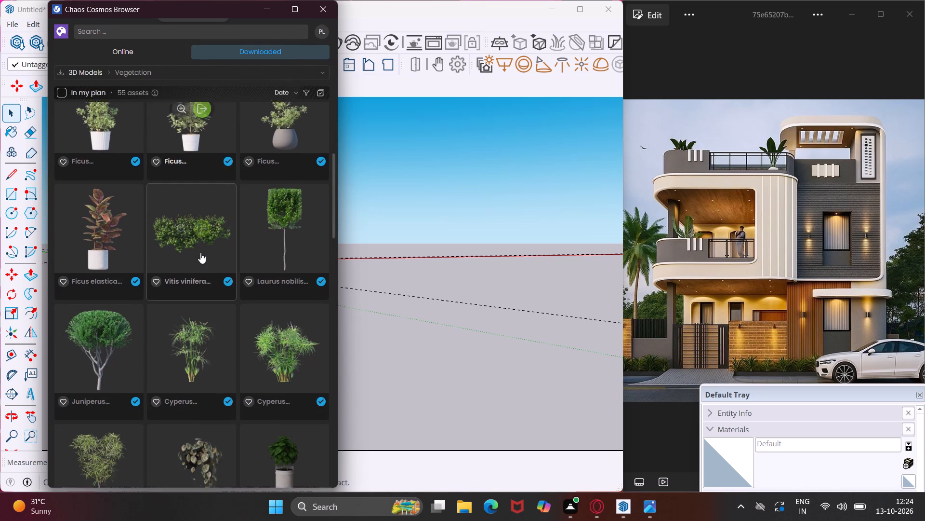
scroll(200, 253, "down", 1)
scroll(199, 254, "up", 4)
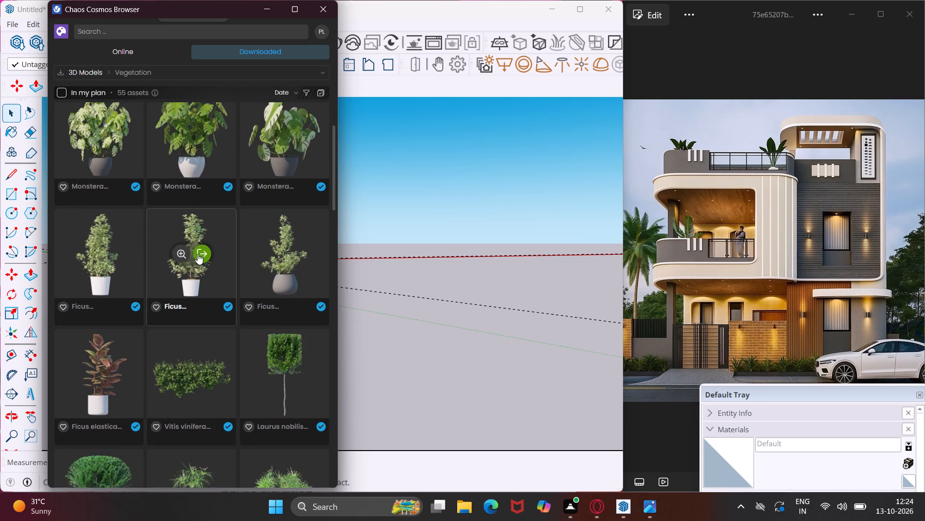
scroll(197, 254, "down", 9)
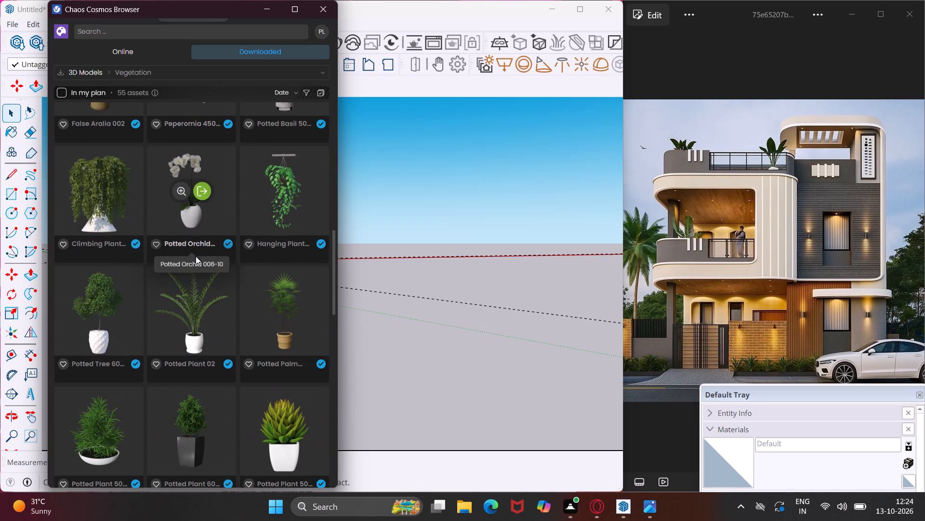
scroll(177, 277, "down", 3)
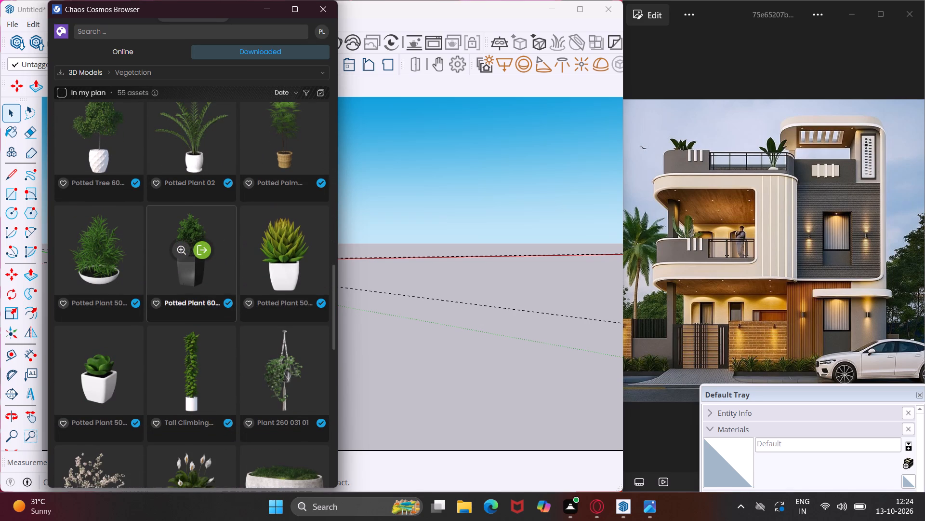
scroll(191, 209, "up", 1)
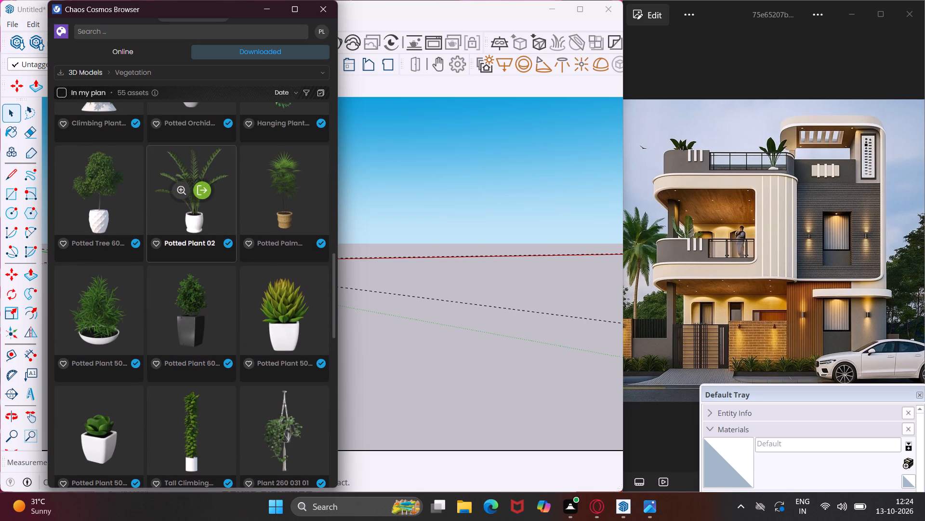
left_click(202, 192)
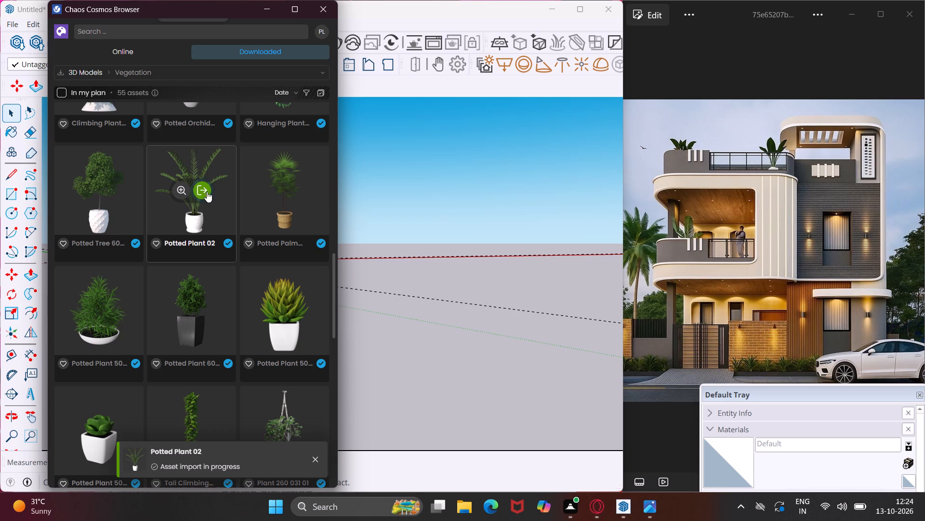
Place the potted plant on the first-floor balcony floor, near the rounded corner of the parapet.
middle_click_drag(231, 234, 254, 260)
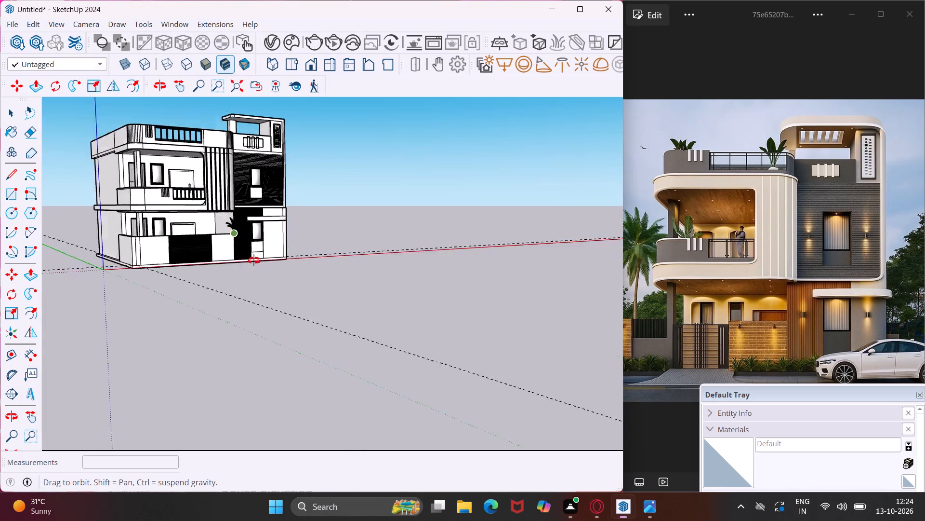
middle_click_drag(254, 260, 498, 328)
scroll(281, 259, "up", 3)
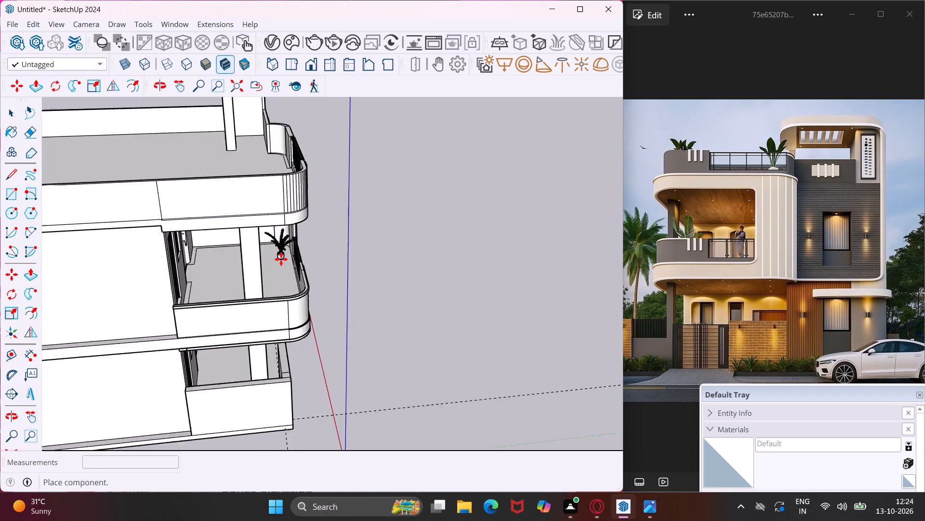
scroll(281, 259, "up", 9)
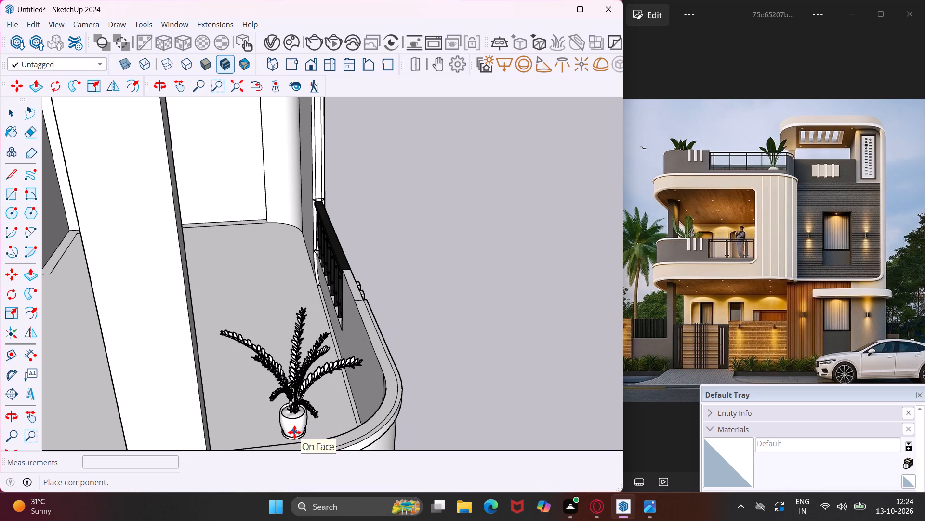
left_click(294, 432)
key("Escape")
key("space")
Scale the balcony plant vertically from its top by about 1.52.
left_click(291, 426)
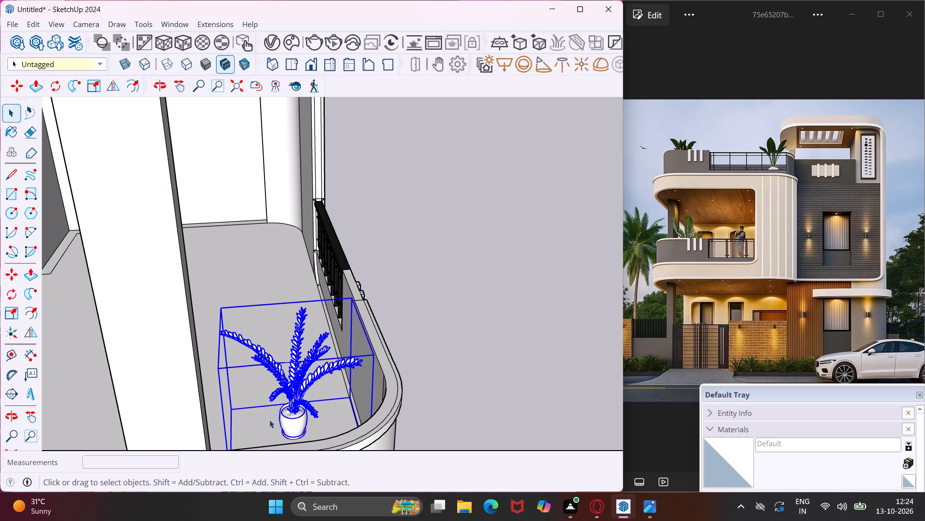
left_click(18, 308)
left_click(294, 332)
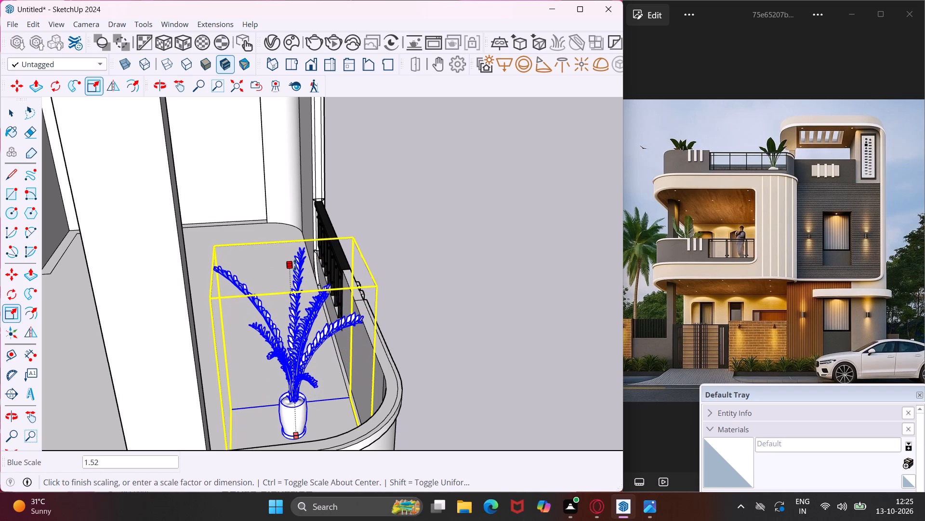
left_click(295, 263)
middle_click_drag(339, 278, 264, 288)
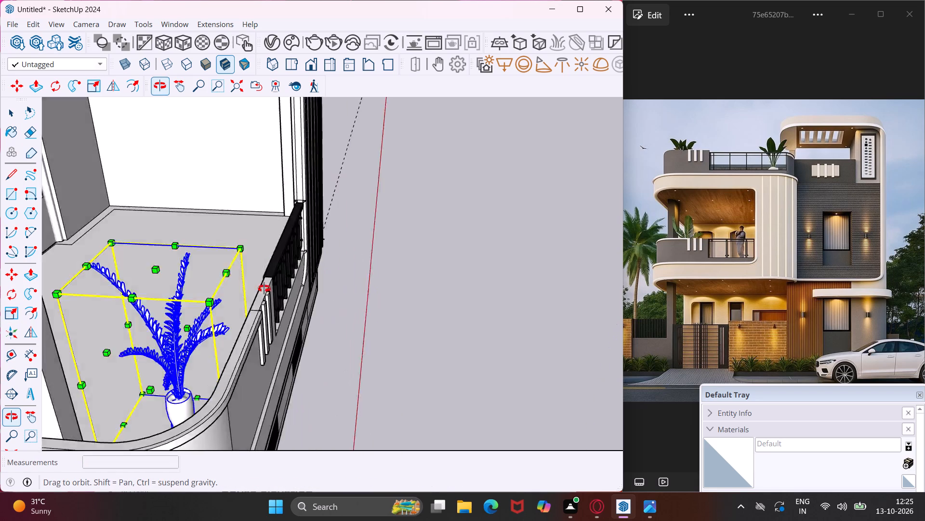
middle_click_drag(264, 288, 215, 291)
scroll(215, 291, "up", 1)
key("Escape")
key("space")
Examine the balcony plant and the roof terrace of the house from several angles.
scroll(197, 247, "down", 3)
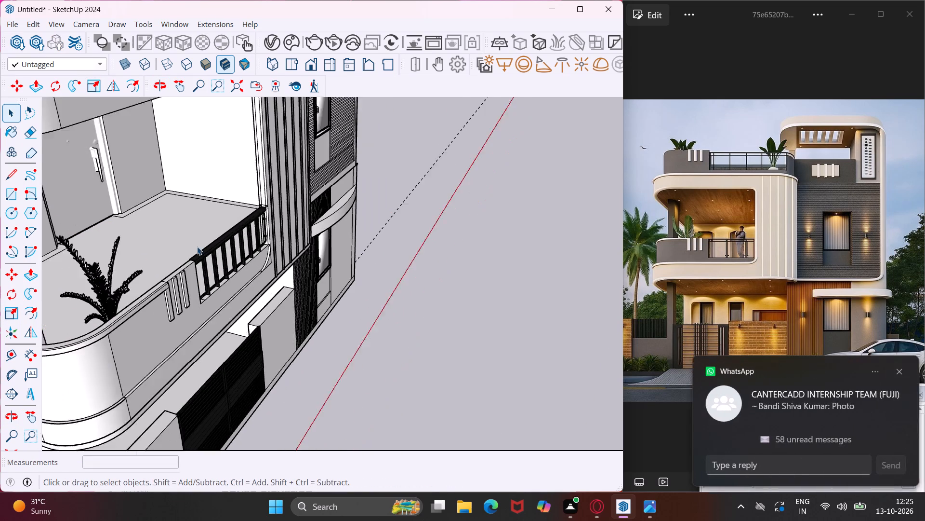
scroll(197, 247, "down", 10)
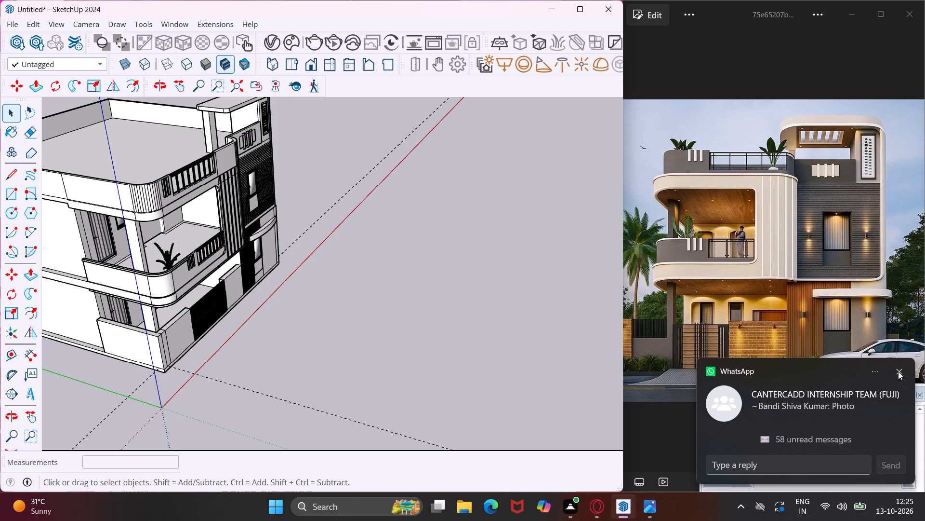
left_click(900, 369)
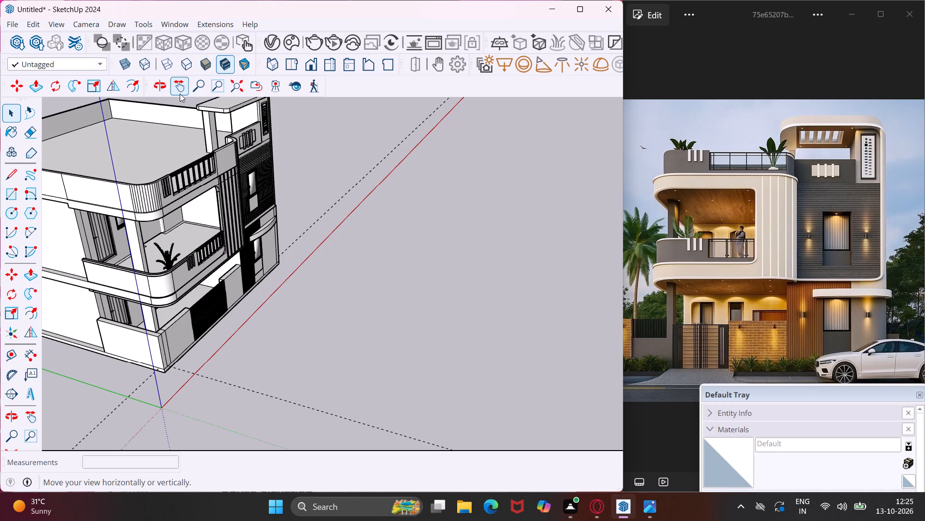
left_click(180, 94)
left_click_drag(285, 261, 422, 318)
middle_click_drag(422, 318, 342, 318)
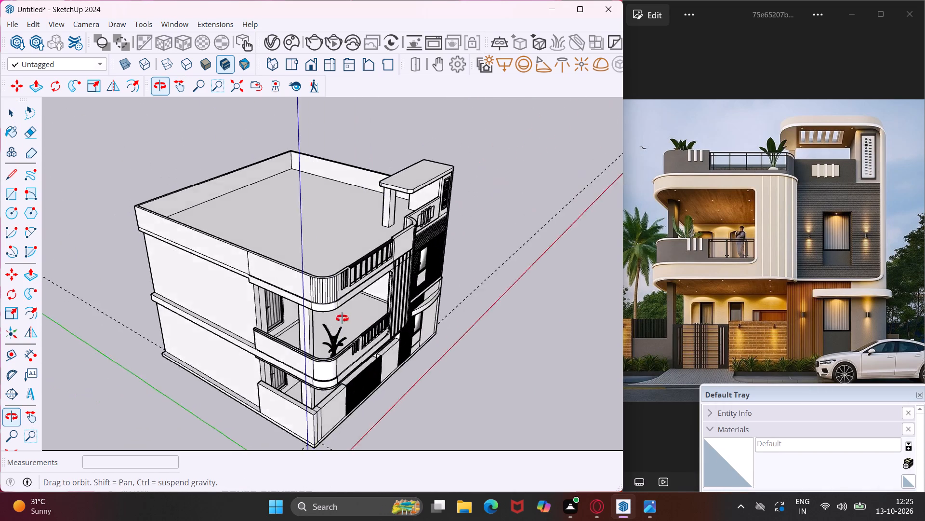
middle_click_drag(342, 318, 262, 307)
left_click_drag(262, 307, 303, 340)
middle_click_drag(308, 342, 308, 342)
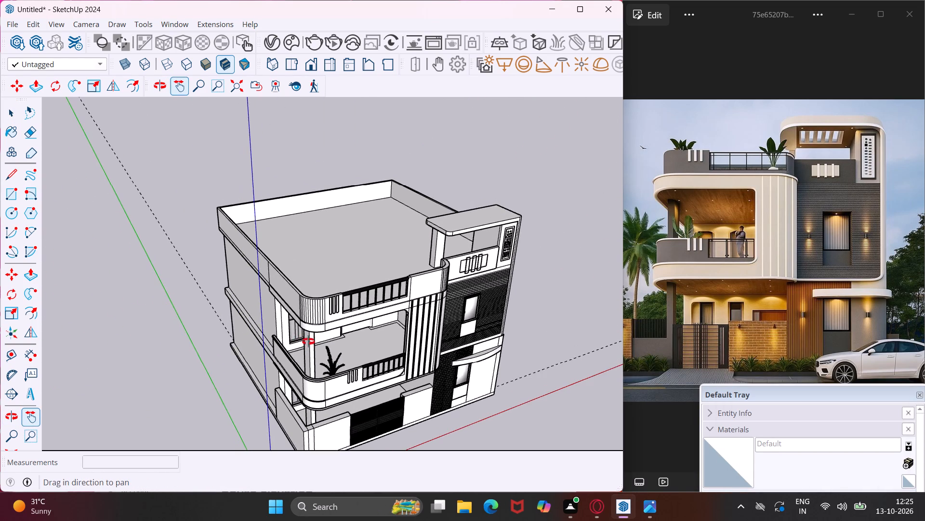
middle_click_drag(308, 342, 90, 414)
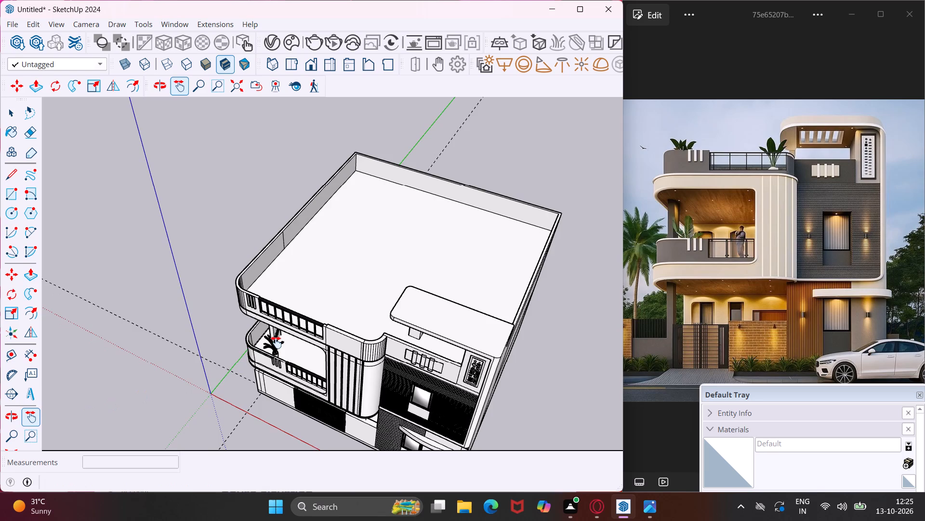
middle_click_drag(276, 343, 117, 362)
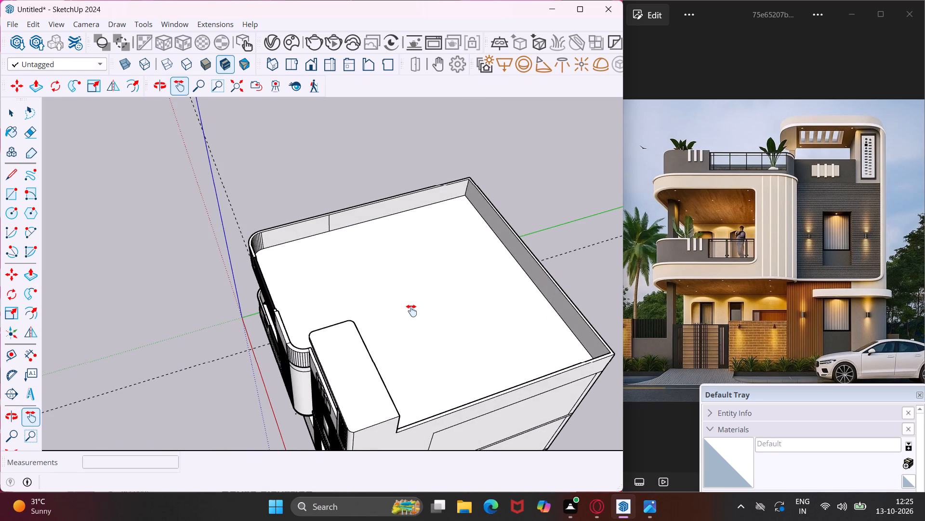
middle_click_drag(411, 311, 312, 300)
scroll(312, 300, "up", 1)
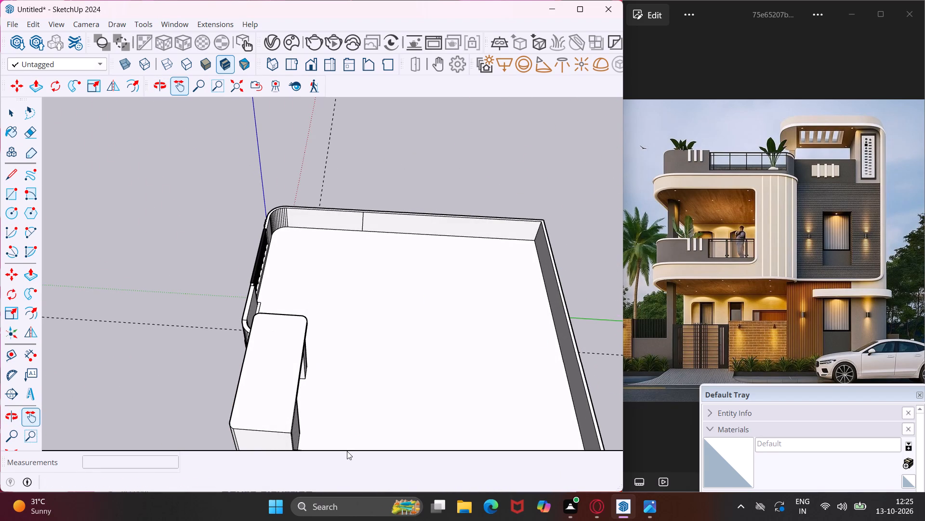
Find Plant 260 020 among the downloaded Cosmos vegetation assets and import it into the model.
left_click(286, 43)
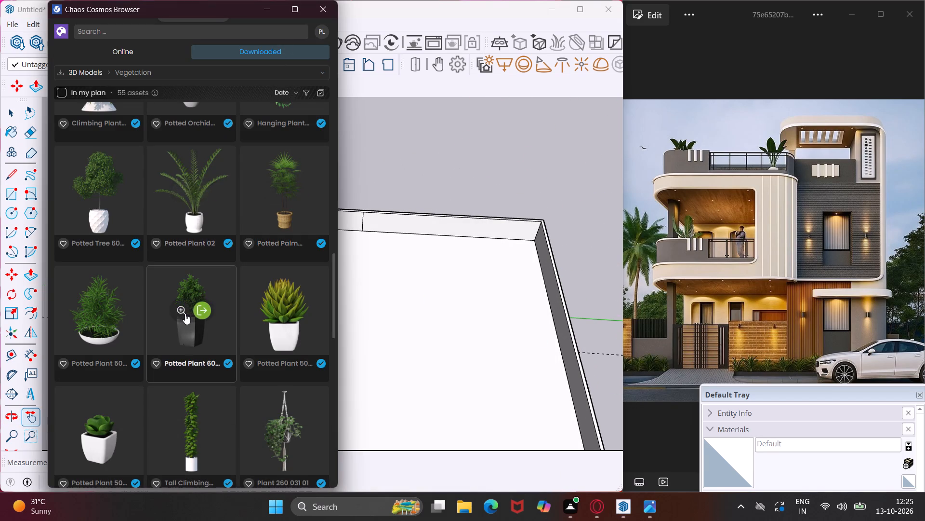
scroll(185, 314, "down", 8)
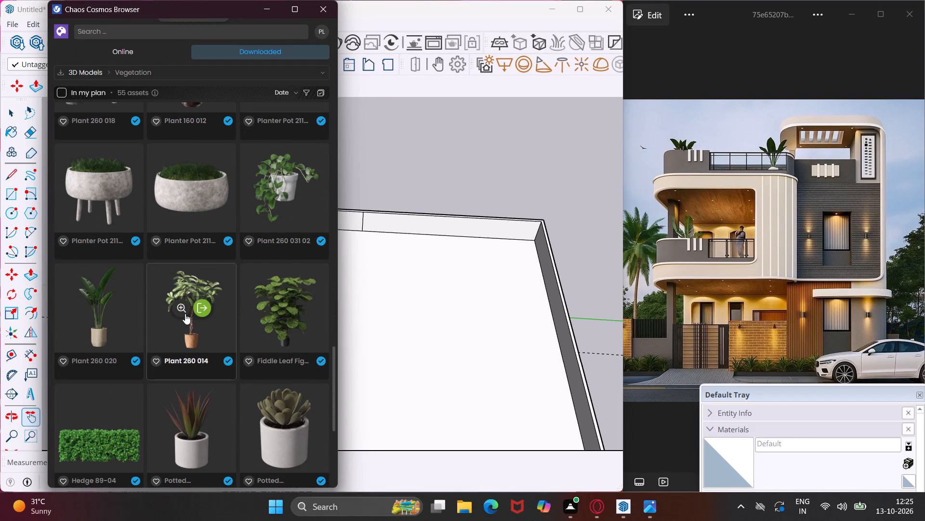
left_click(109, 307)
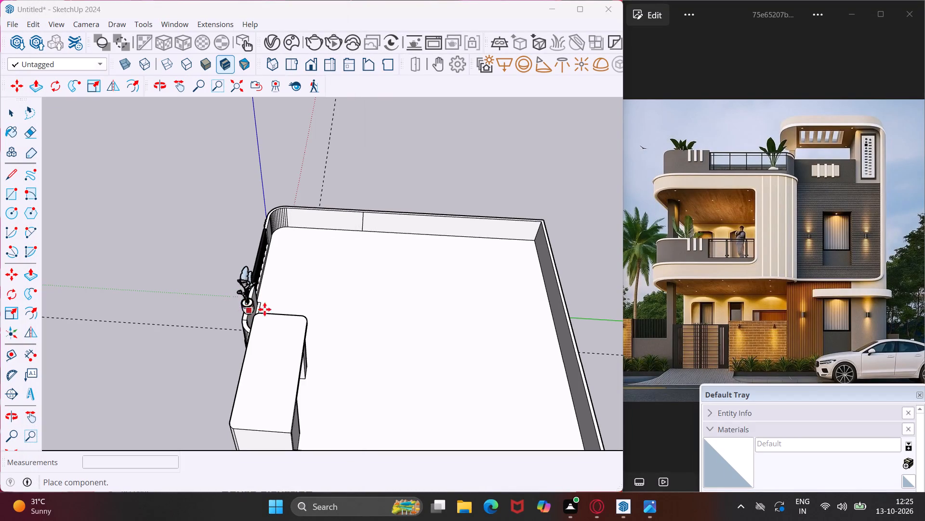
Place two copies of the plant on the roof terrace, one near the rounded parapet corner and one past the railing's other end.
scroll(283, 252, "up", 7)
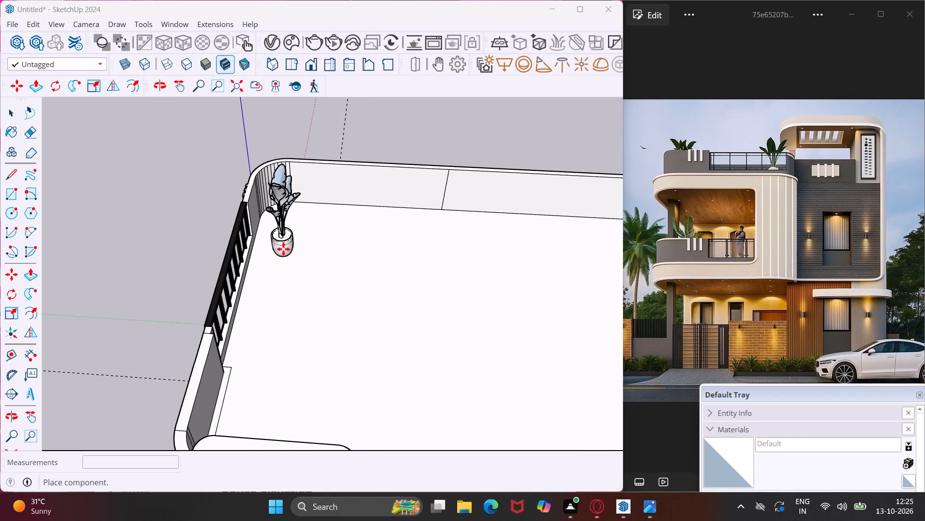
left_click(285, 242)
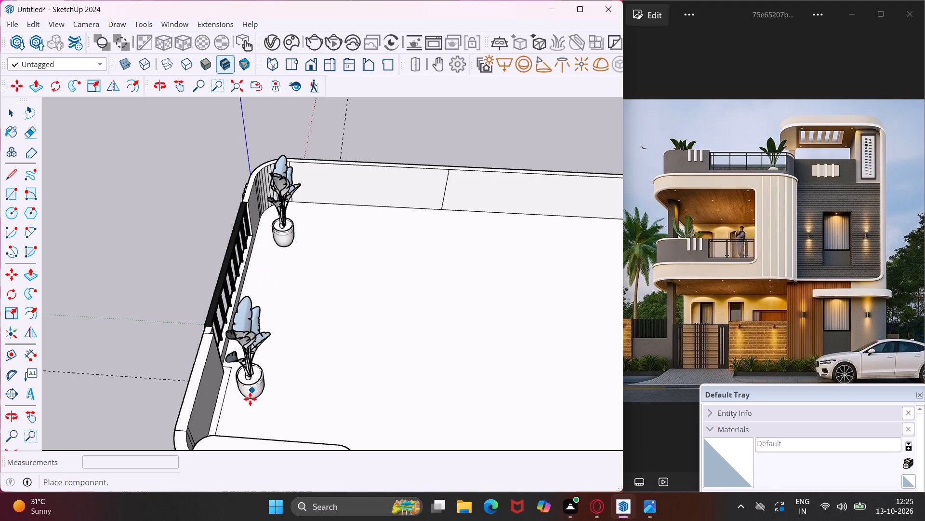
left_click(247, 420)
key("Escape")
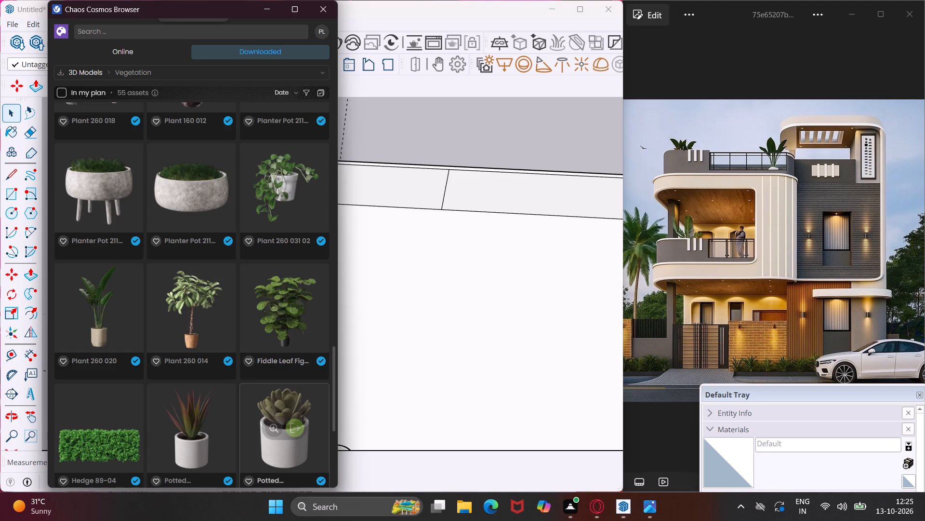
left_click(277, 11)
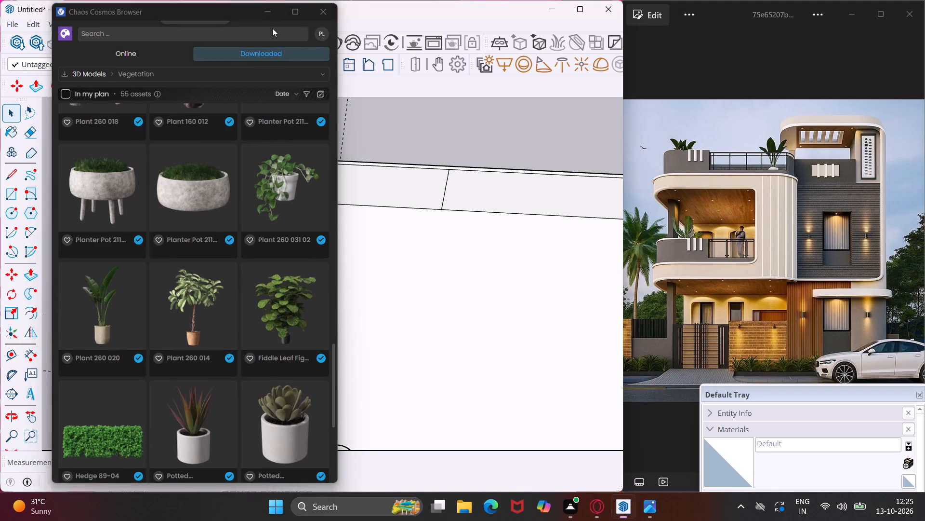
Examine the terrace plants and the underside of the first-floor balcony's roof from several angles against the reference photo.
middle_click_drag(287, 180, 502, 123)
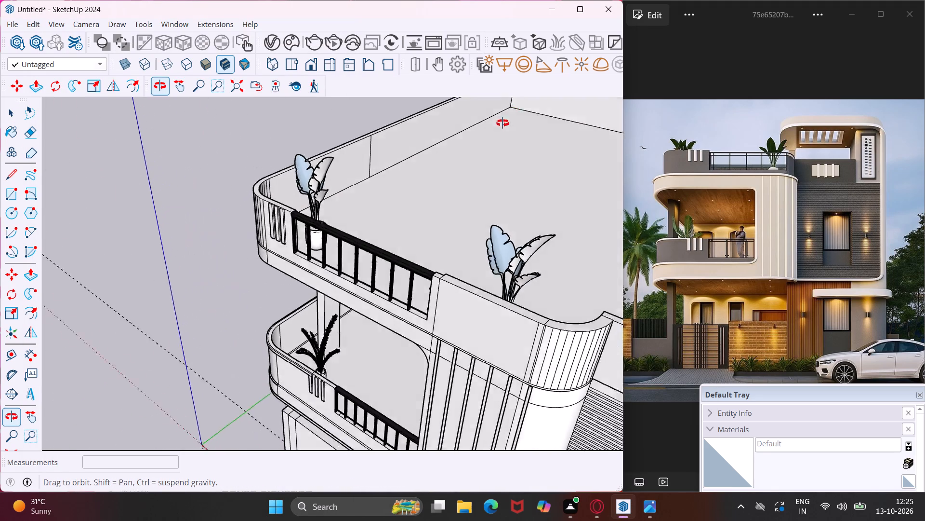
middle_click_drag(502, 123, 526, 99)
scroll(275, 272, "down", 3)
middle_click_drag(270, 317, 369, 238)
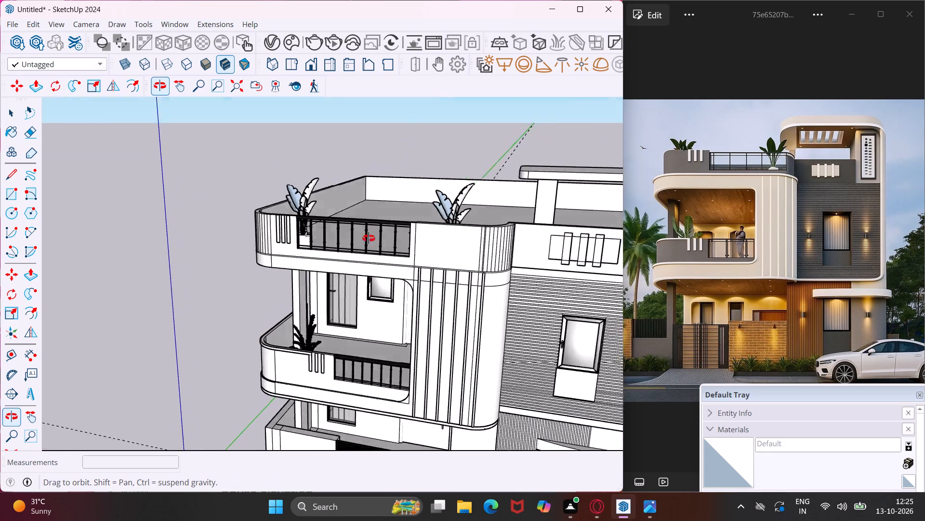
middle_click_drag(369, 238, 518, 154)
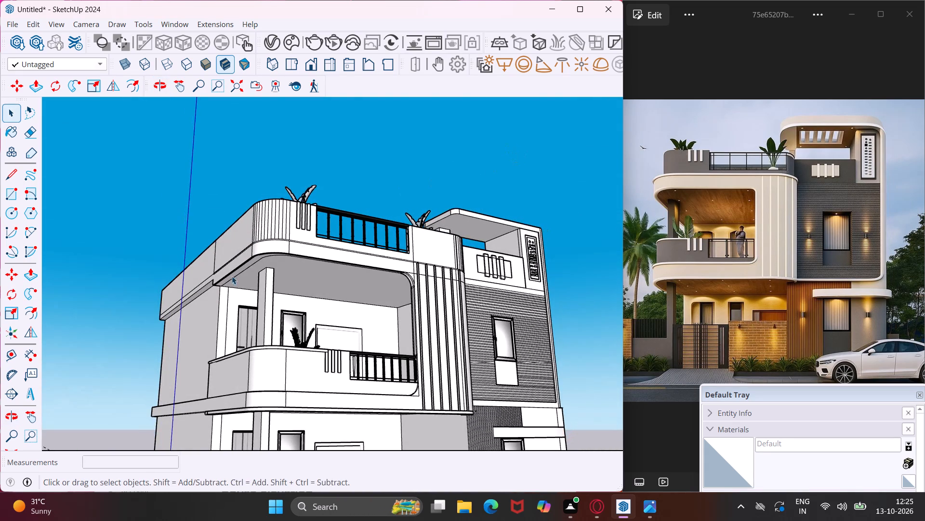
scroll(262, 271, "up", 2)
middle_click_drag(277, 269, 294, 280)
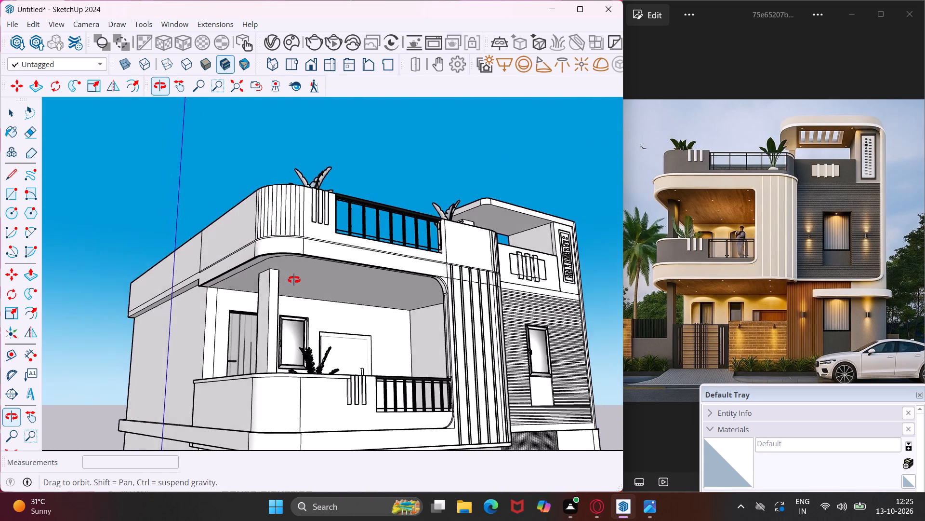
middle_click_drag(294, 280, 301, 285)
scroll(282, 271, "down", 5)
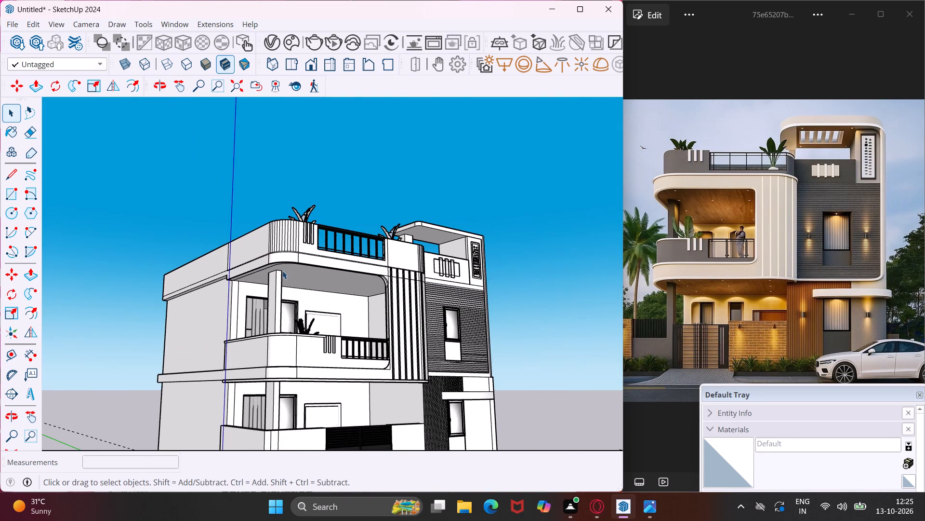
middle_click_drag(282, 271, 303, 284)
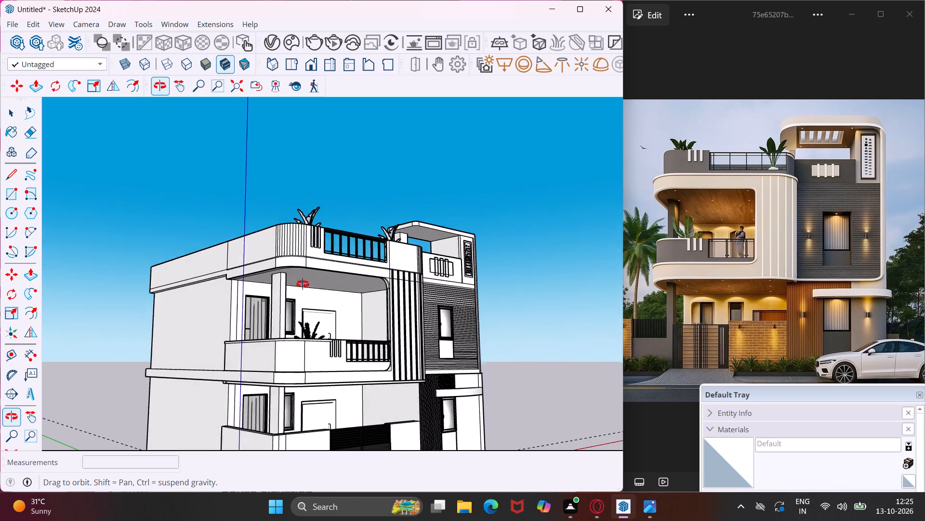
middle_click_drag(303, 284, 241, 290)
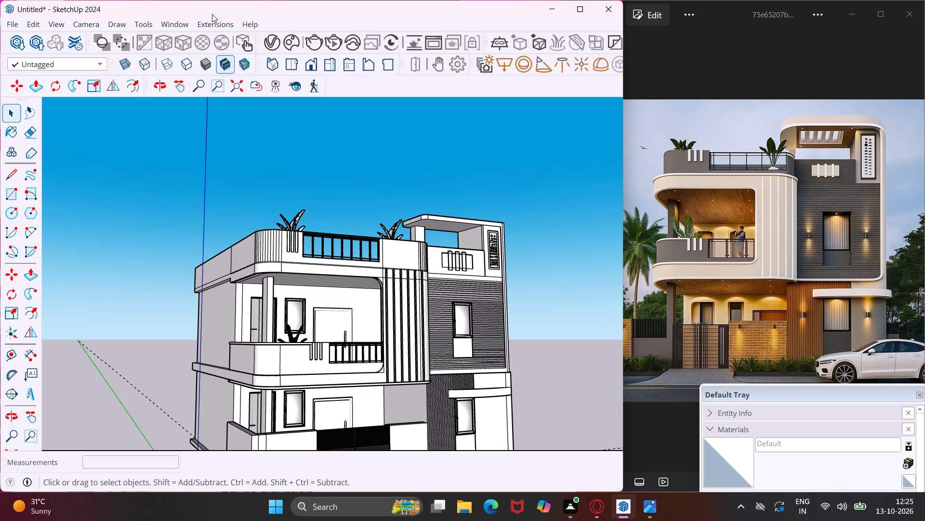
Browse the downloaded Cosmos assets under Lighting, Ceiling lights, and import a round ceiling light.
left_click(291, 39)
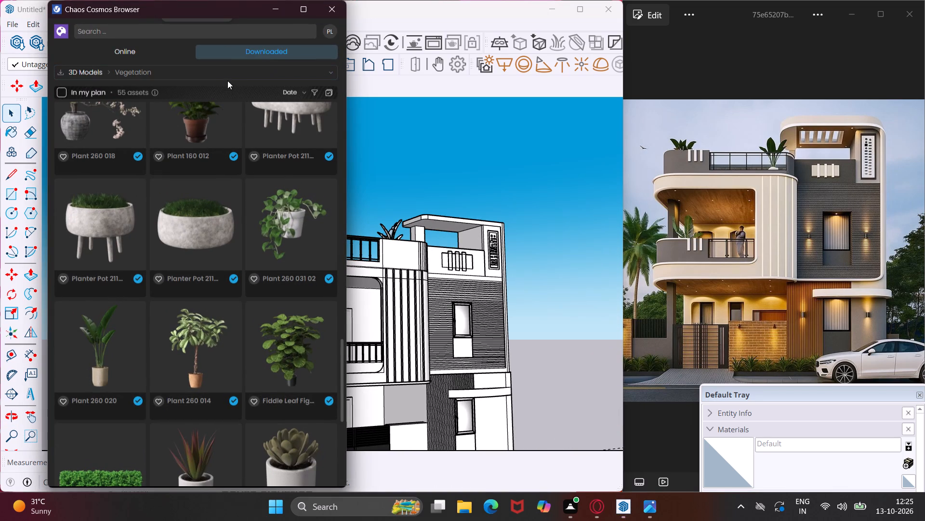
left_click(191, 68)
left_click(120, 137)
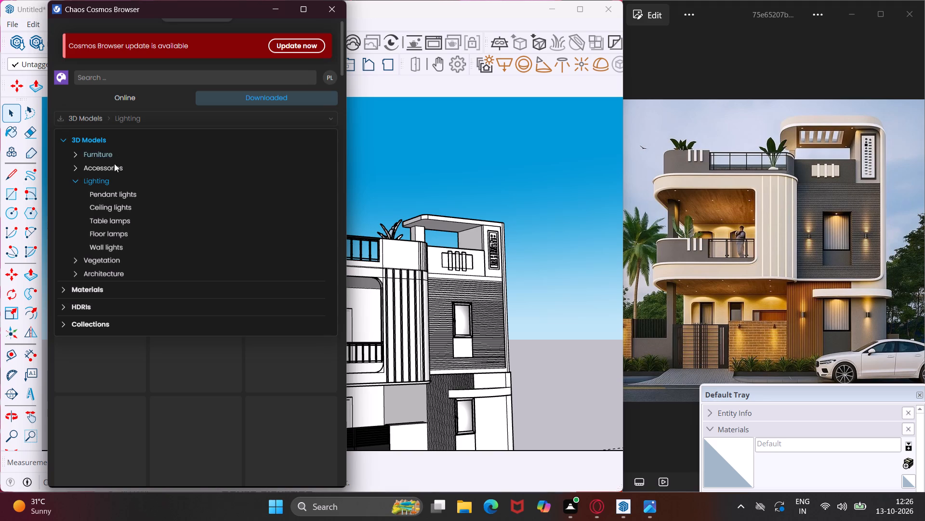
left_click(114, 207)
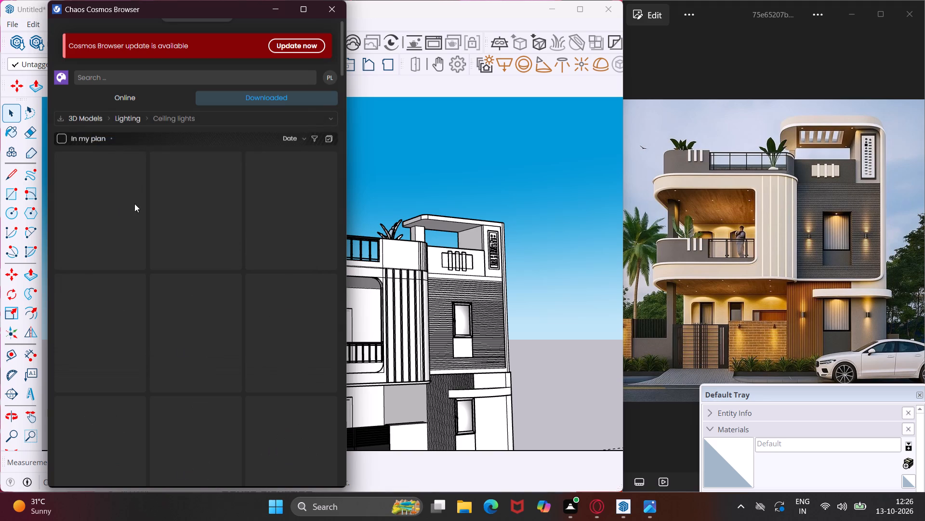
scroll(124, 294, "down", 2)
left_click(110, 266)
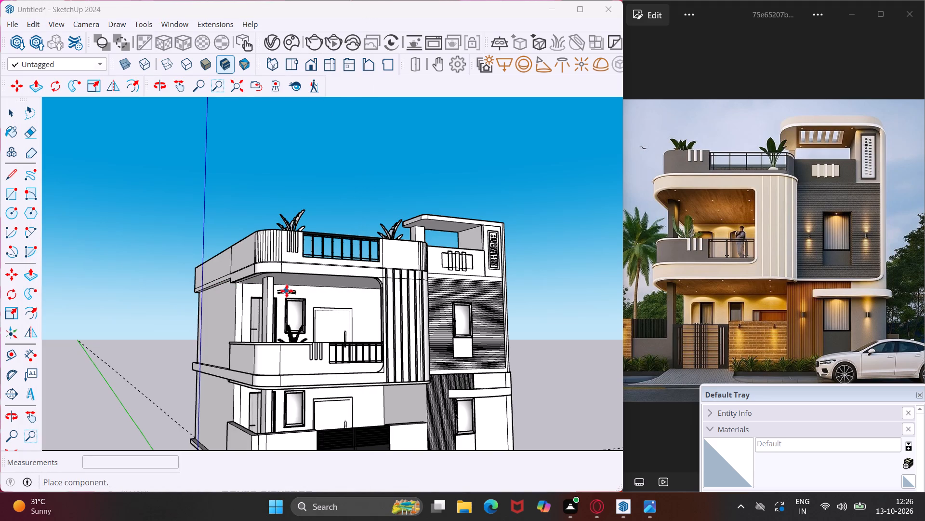
Place the round ceiling light on the ceiling above the first-floor balcony, between the column and the rounded corner.
middle_click_drag(287, 283, 372, 277)
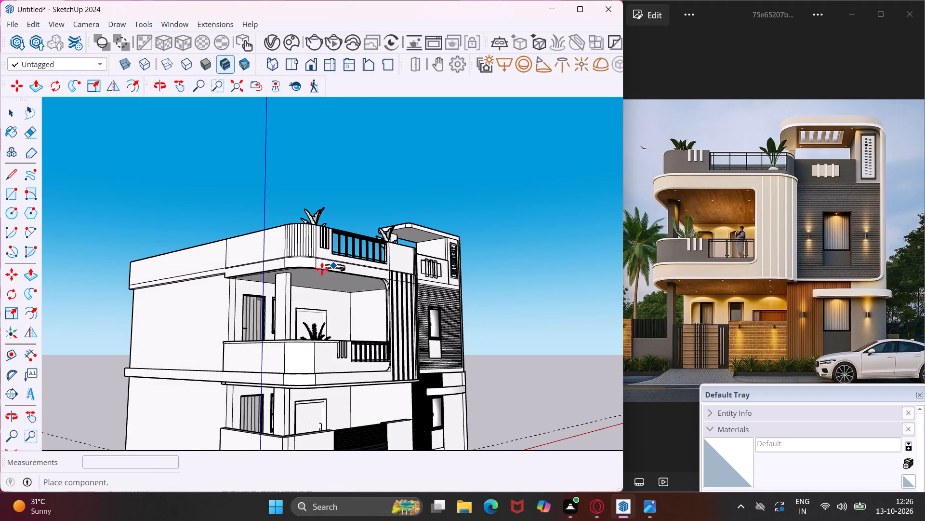
scroll(320, 270, "up", 9)
middle_click_drag(320, 270, 439, 258)
scroll(404, 265, "up", 9)
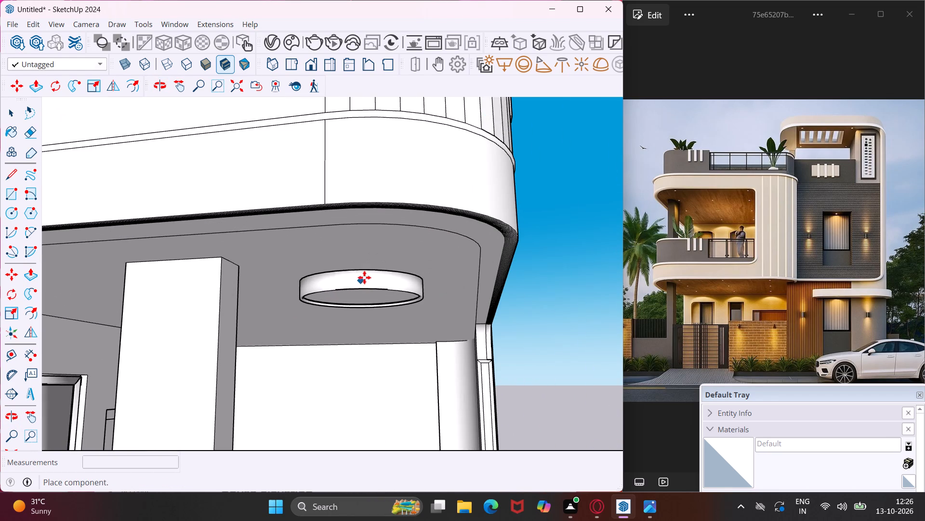
left_click(371, 266)
key("Escape")
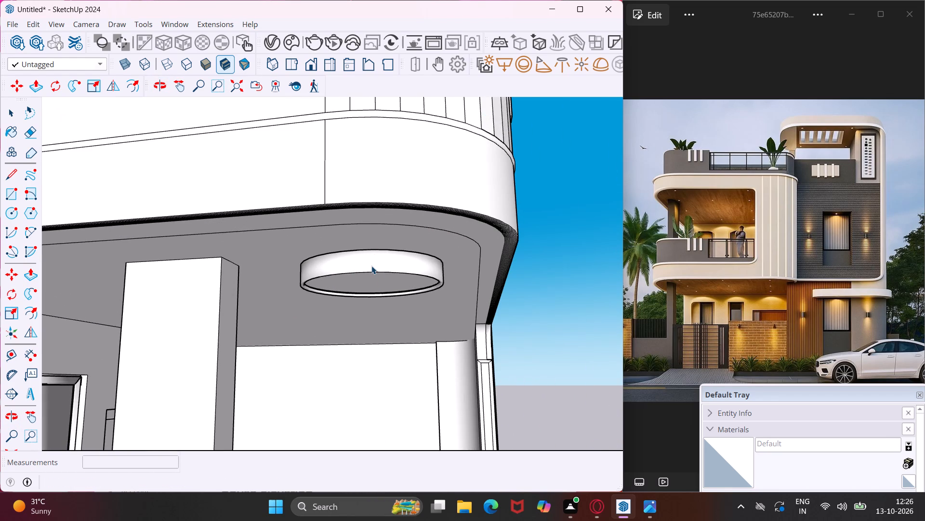
Scale the ceiling light down uniformly from its corner to about 0.14.
key("space")
left_click(371, 266)
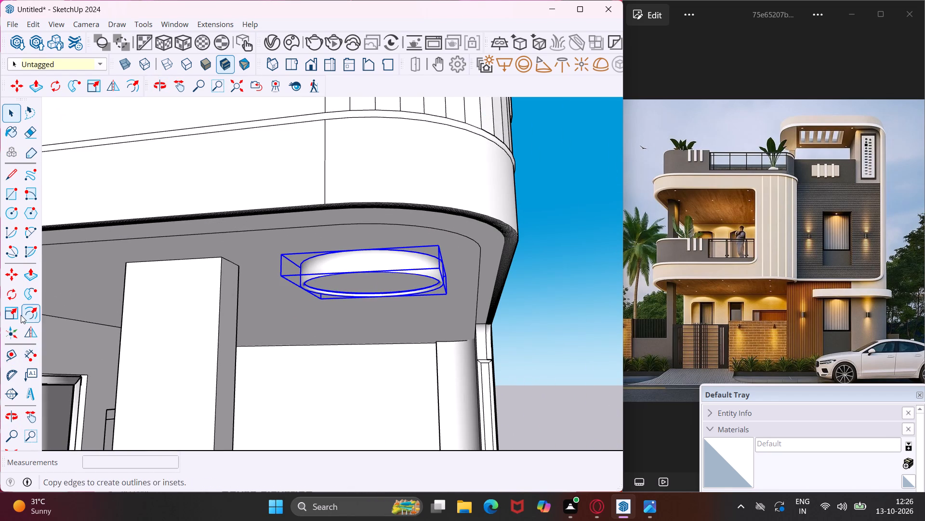
left_click(14, 313)
left_click(278, 277)
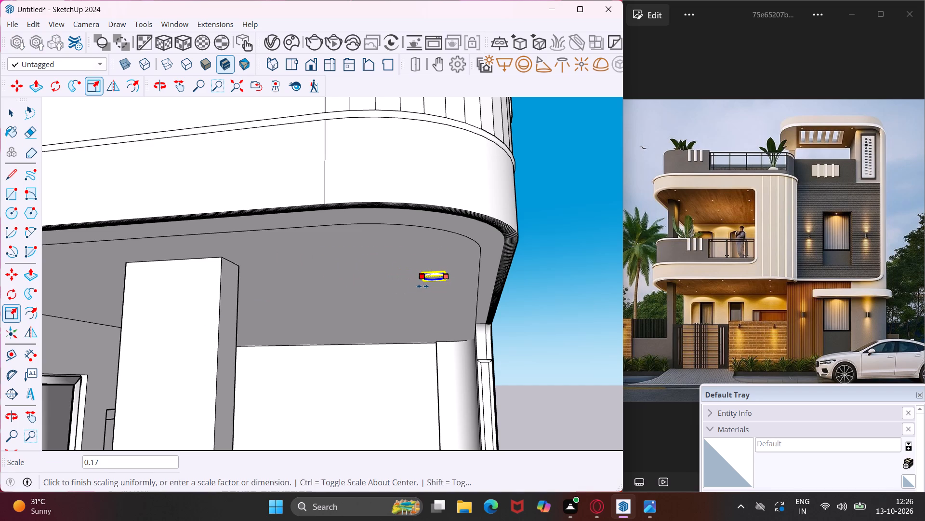
left_click(427, 284)
key("Escape")
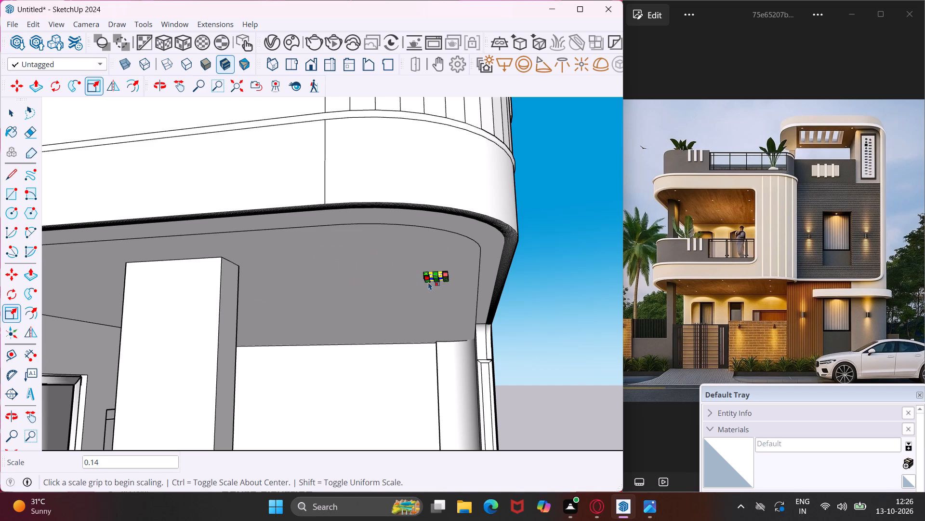
key("space")
Move the small ceiling light up about 5/8" so it sits recessed in the balcony ceiling.
scroll(435, 273, "up", 9)
middle_click_drag(435, 273, 340, 321)
left_click(517, 242)
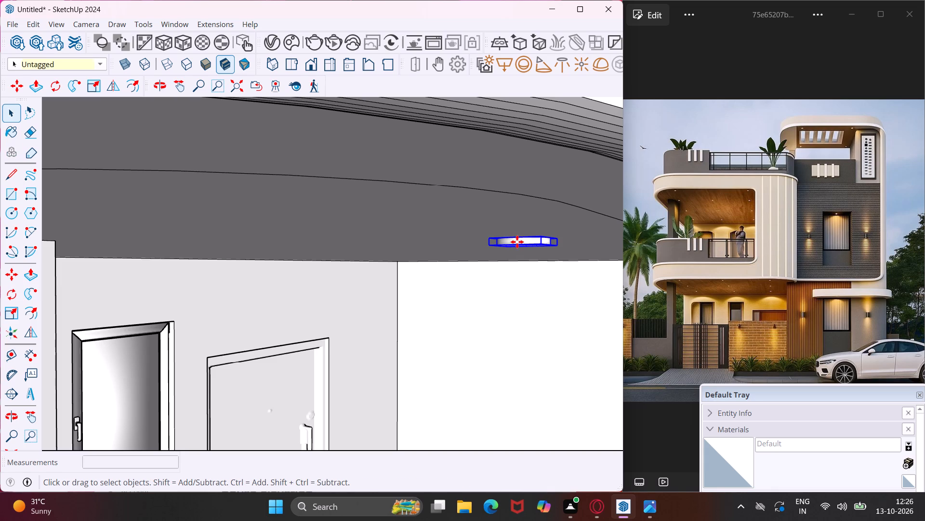
key("m")
scroll(517, 242, "up", 4)
left_click(517, 242)
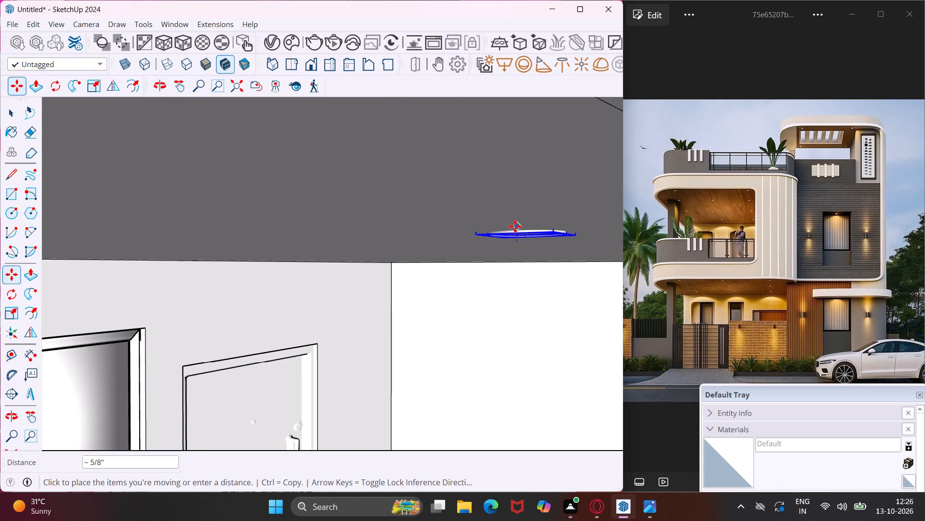
left_click(515, 226)
Move the ceiling light about 1' 7/16" along the balcony ceiling's front edge toward the rounded corner.
scroll(420, 240, "down", 11)
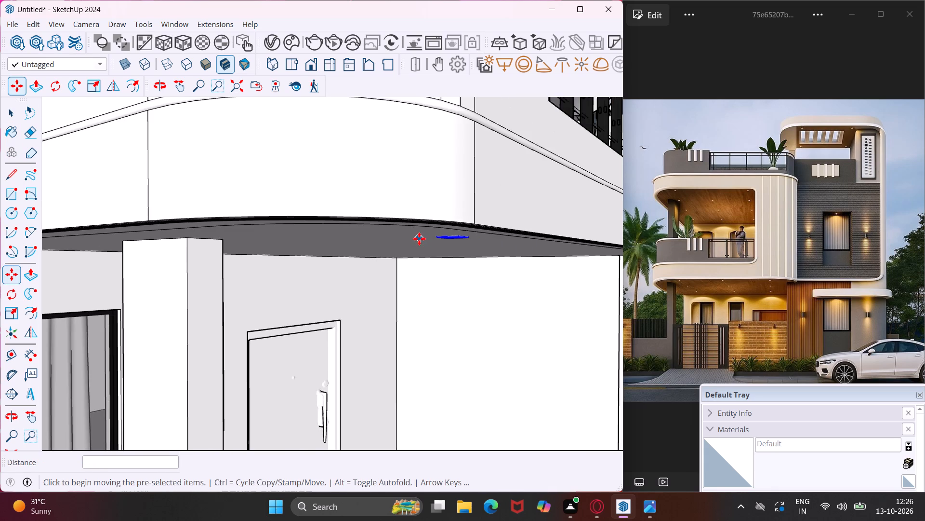
middle_click_drag(428, 239, 554, 220)
middle_click_drag(356, 266, 180, 286)
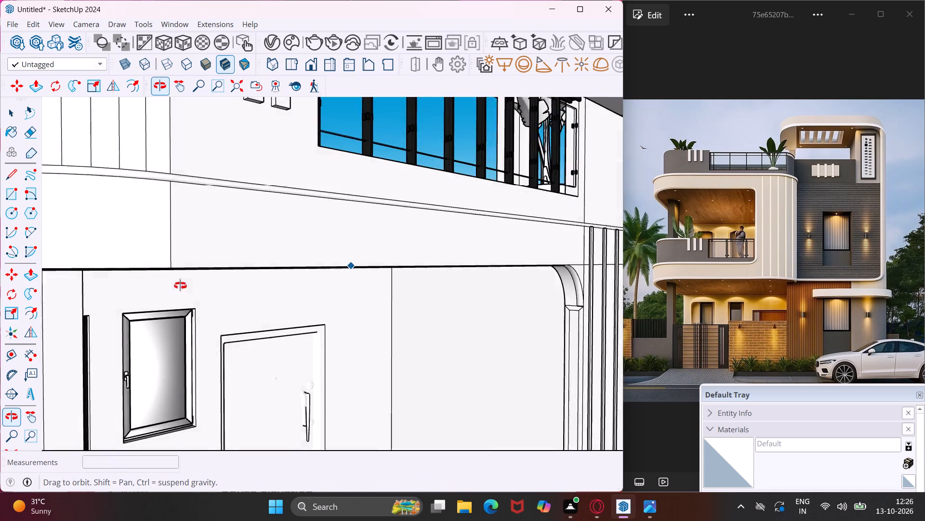
middle_click_drag(180, 286, 90, 251)
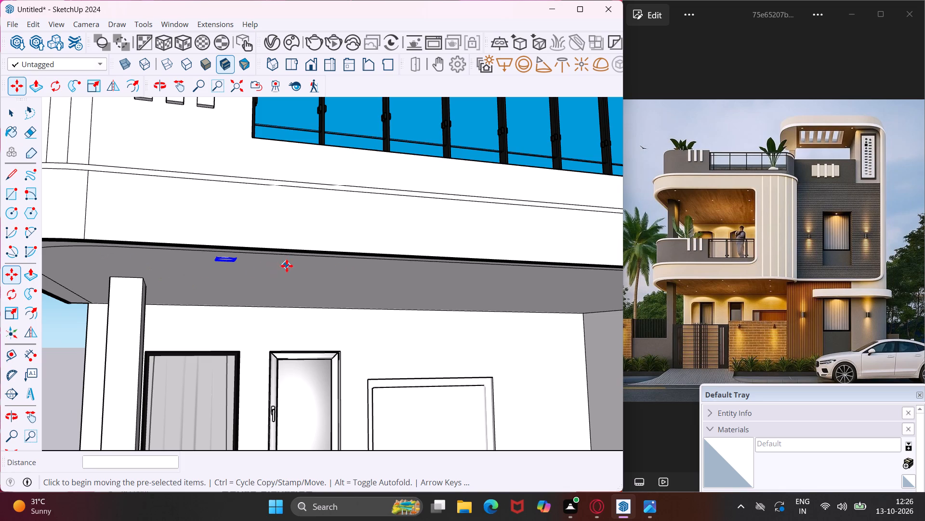
left_click(287, 266)
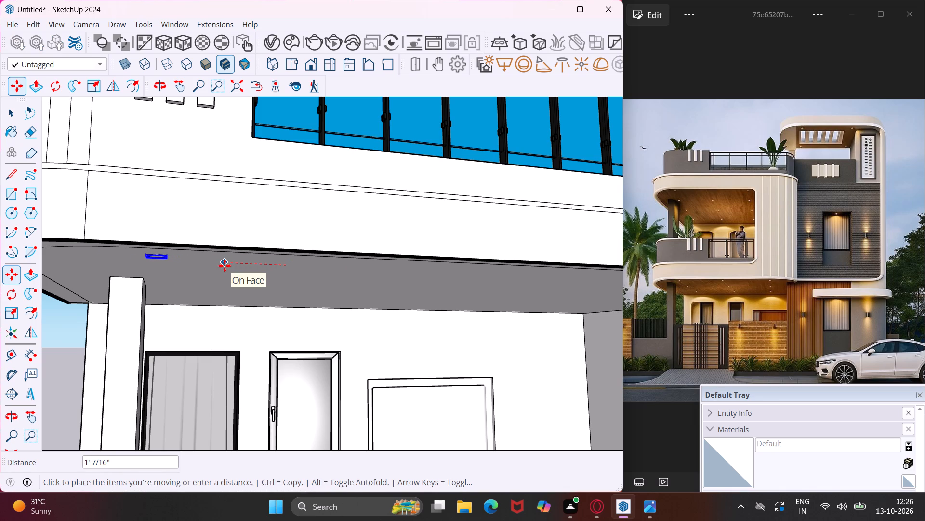
left_click(225, 266)
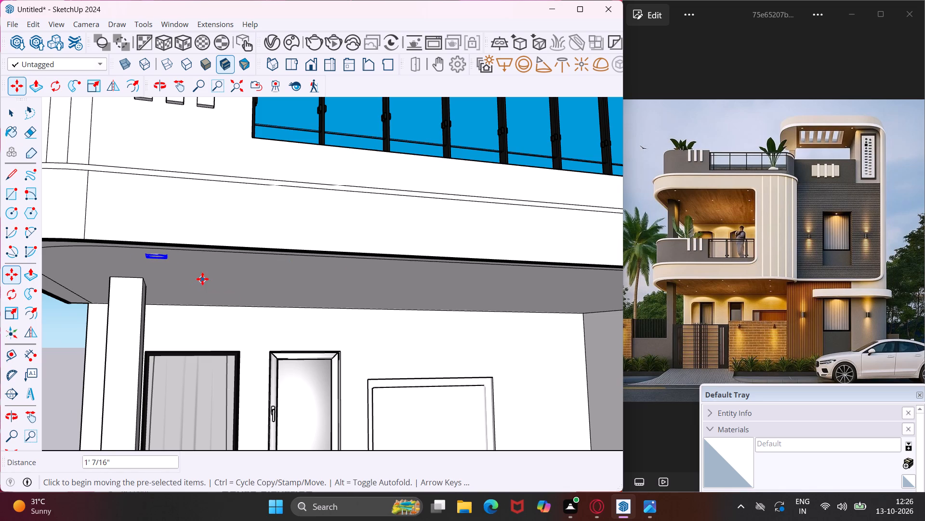
Copy the ceiling light about 1' 2 5/8" toward the house wall and repeat it as an array of six copies.
left_click(181, 269)
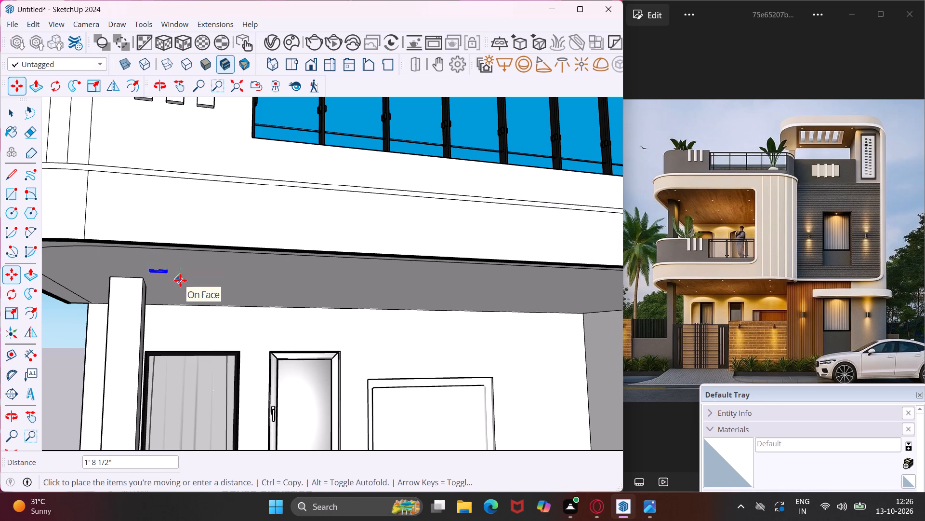
scroll(180, 280, "up", 3)
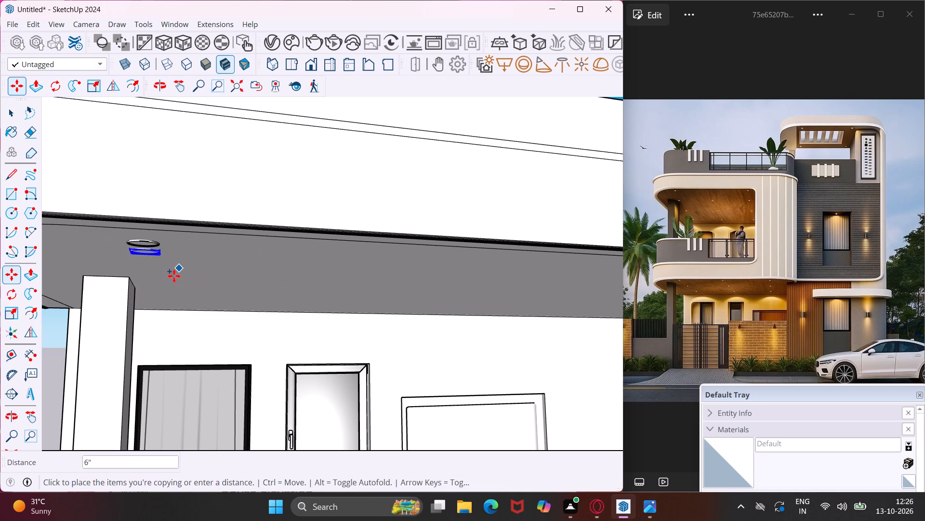
scroll(174, 277, "up", 3)
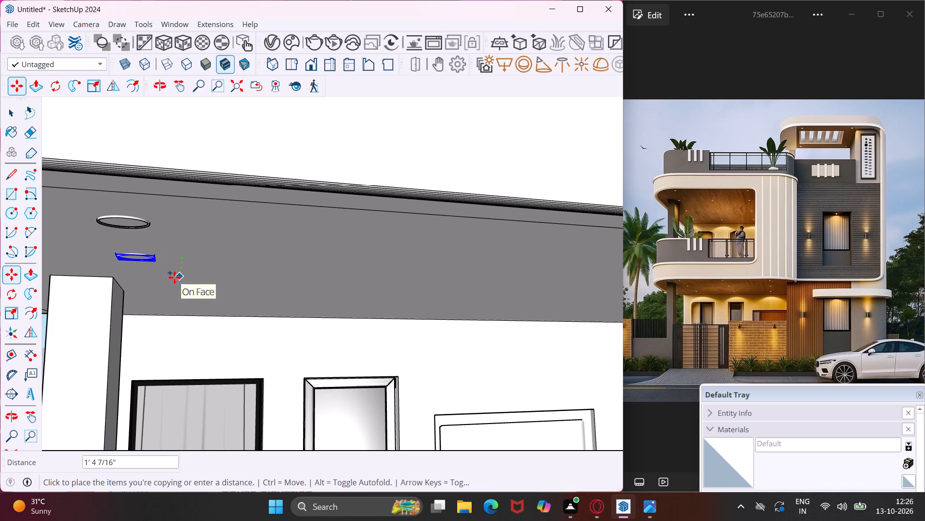
middle_click_drag(174, 277, 0, 272)
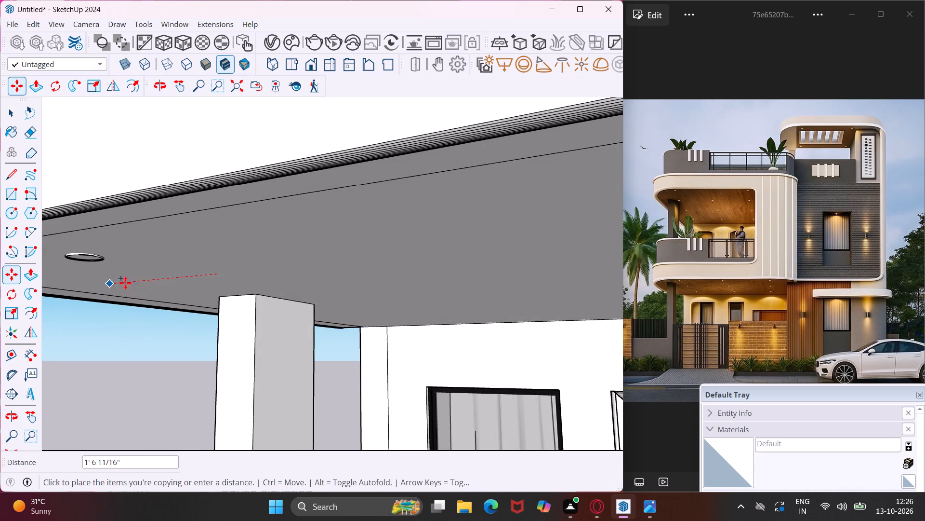
left_click(284, 286)
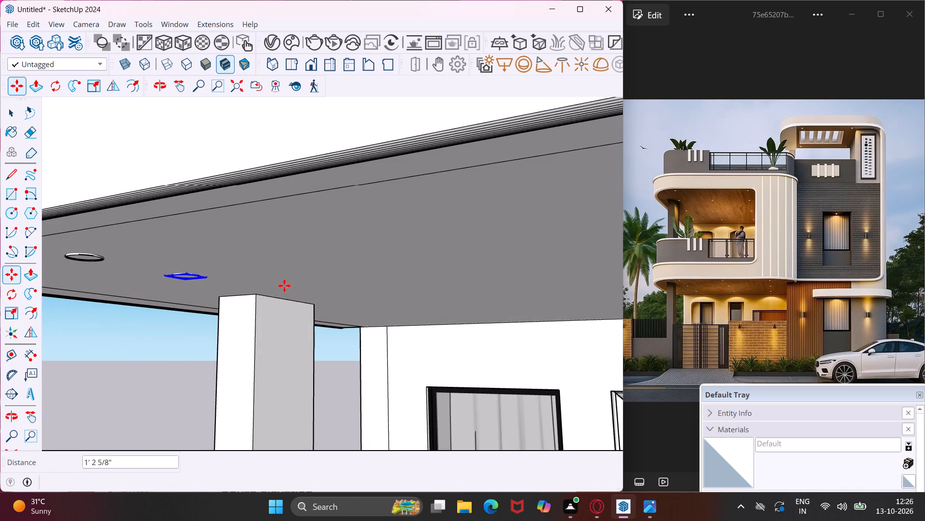
type("*6")
key("Return")
middle_click_drag(284, 286, 385, 274)
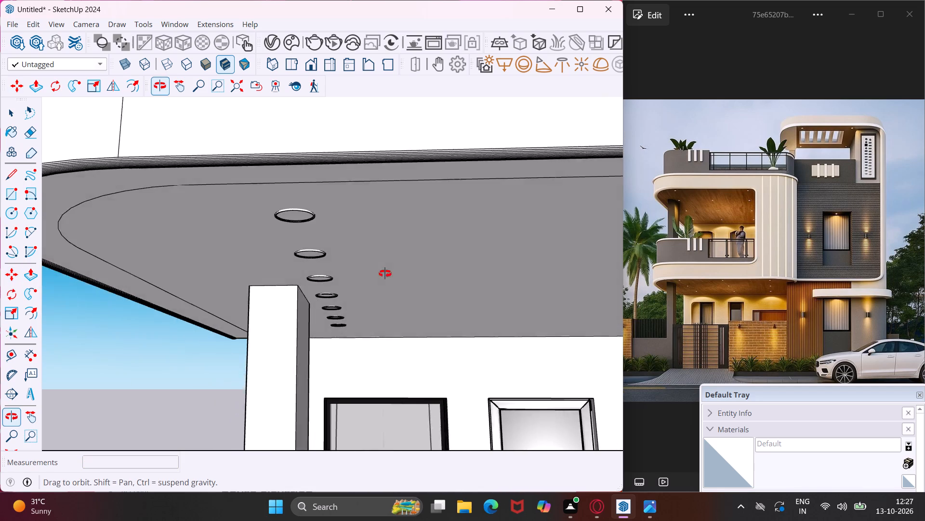
middle_click_drag(385, 274, 396, 274)
key("Escape")
key("space")
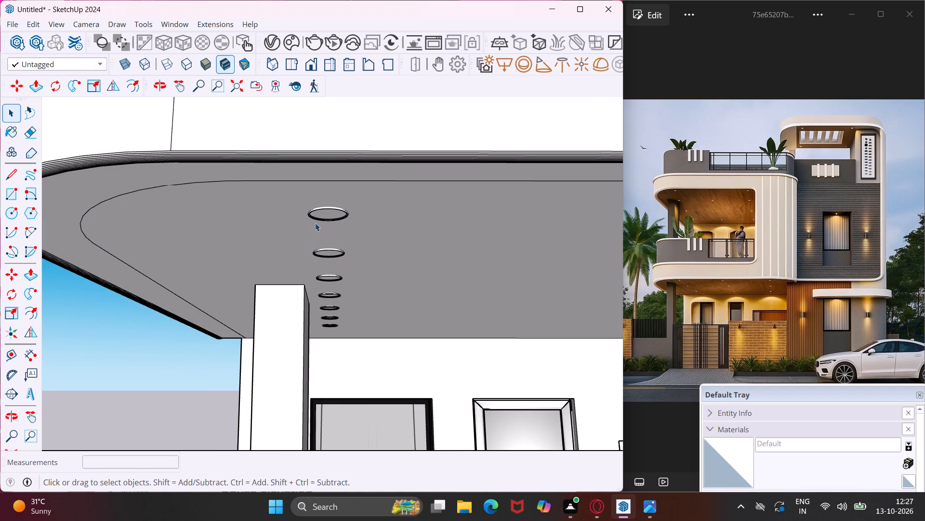
Copy the row of seven ceiling lights about 4' 6 1/16" along the balcony ceiling away from the rounded corner, arrayed as two copies.
scroll(320, 216, "up", 2)
left_click(320, 216)
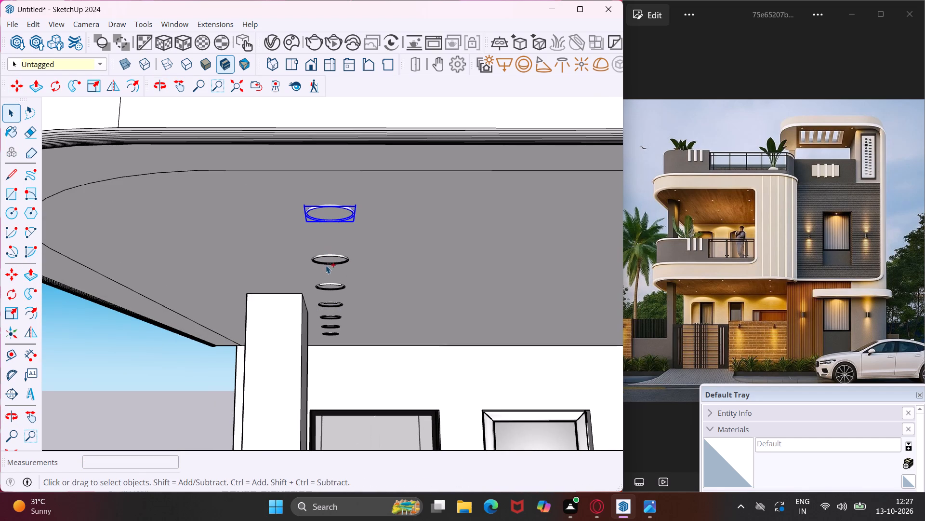
left_click(329, 259, "ctrl")
left_click(329, 287, "ctrl")
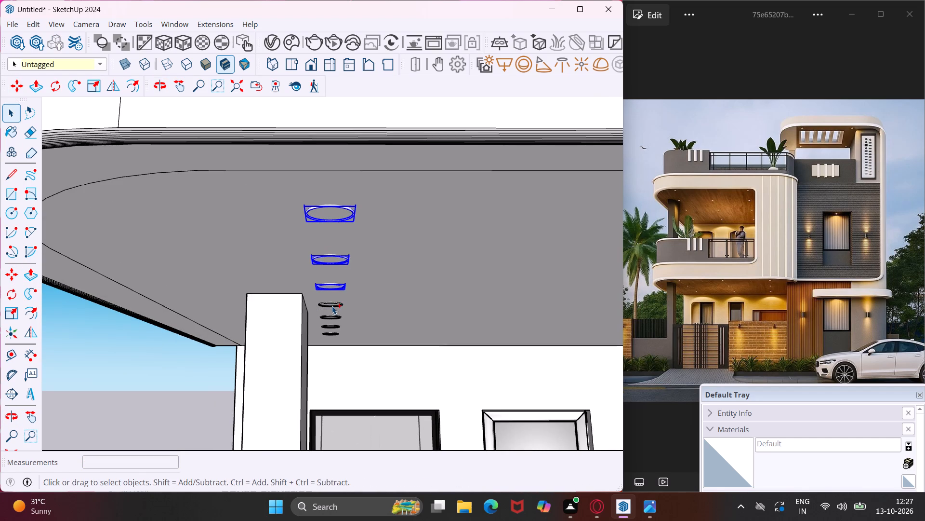
left_click(332, 306, "ctrl")
left_click(332, 317, "ctrl")
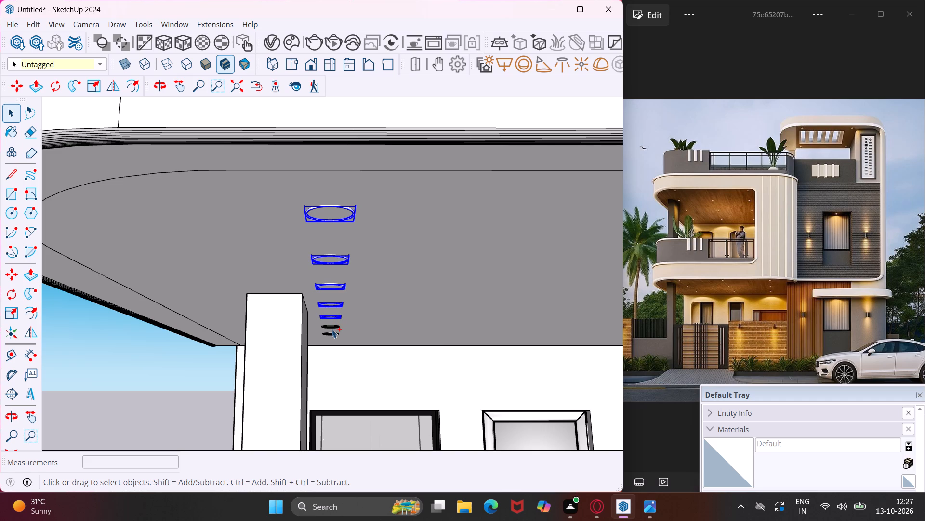
left_click(332, 326, "ctrl")
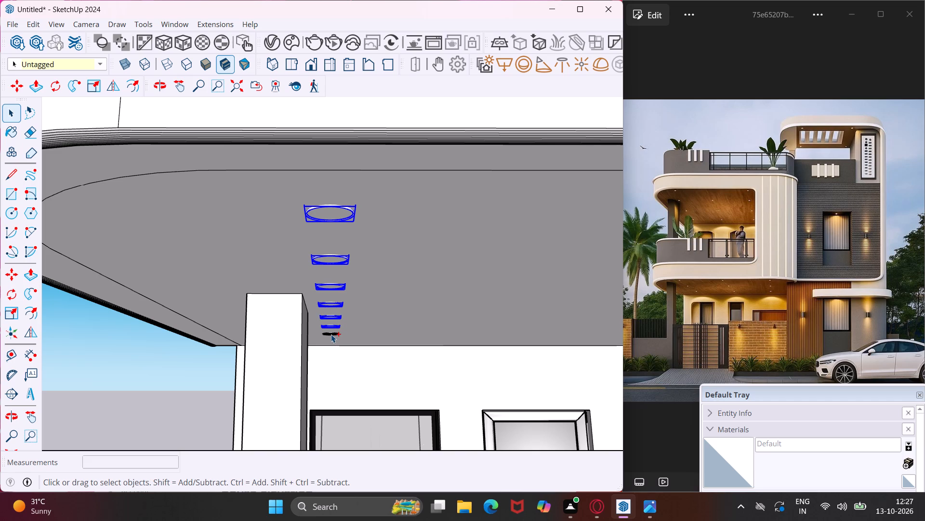
left_click(331, 334, "ctrl")
key("m")
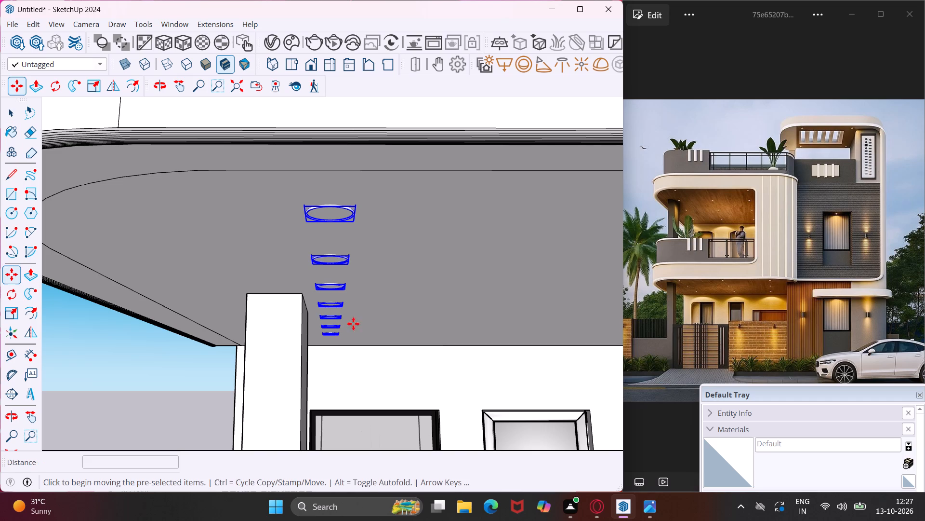
left_click(357, 271)
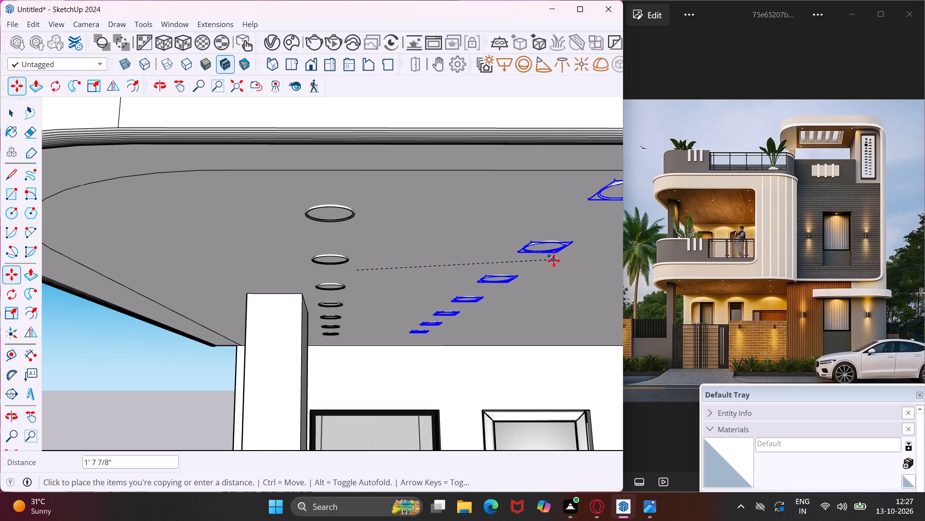
scroll(522, 273, "down", 3)
middle_click_drag(386, 282, 283, 283)
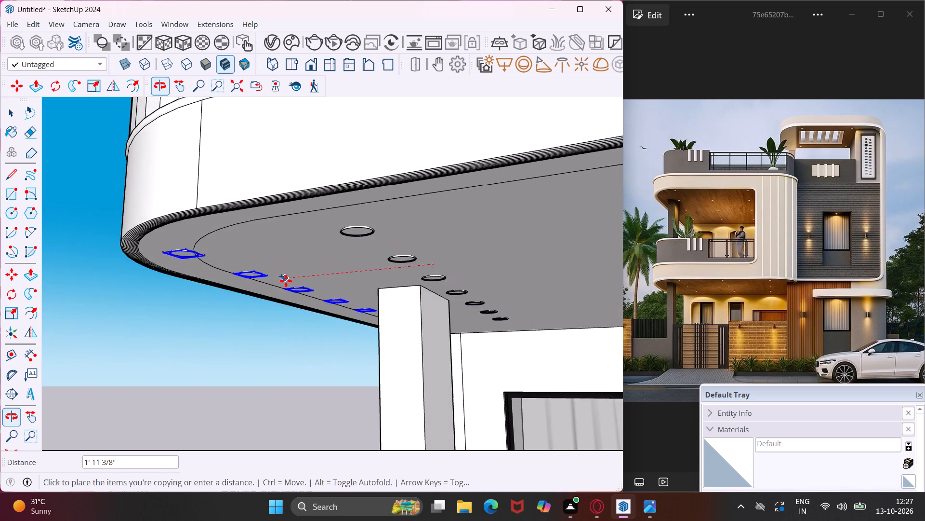
scroll(286, 281, "down", 14)
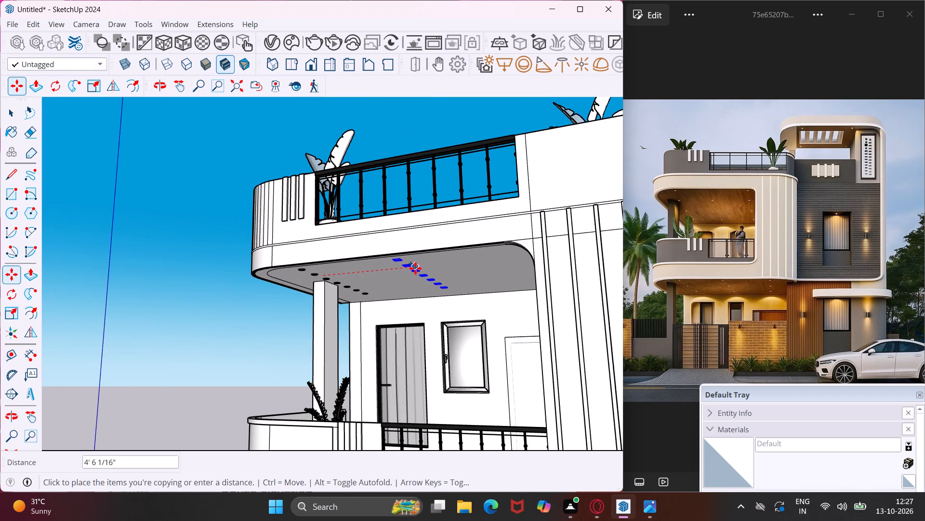
left_click(415, 268)
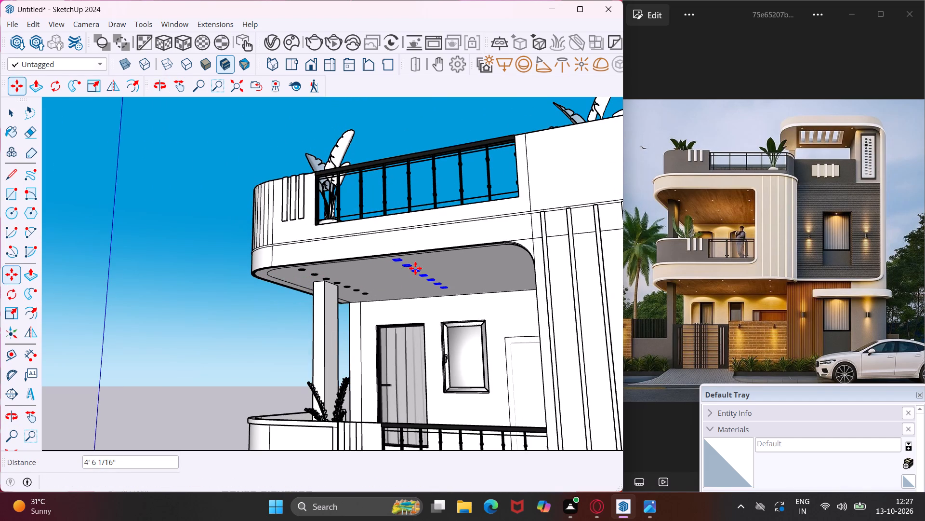
type("*2")
key("Return")
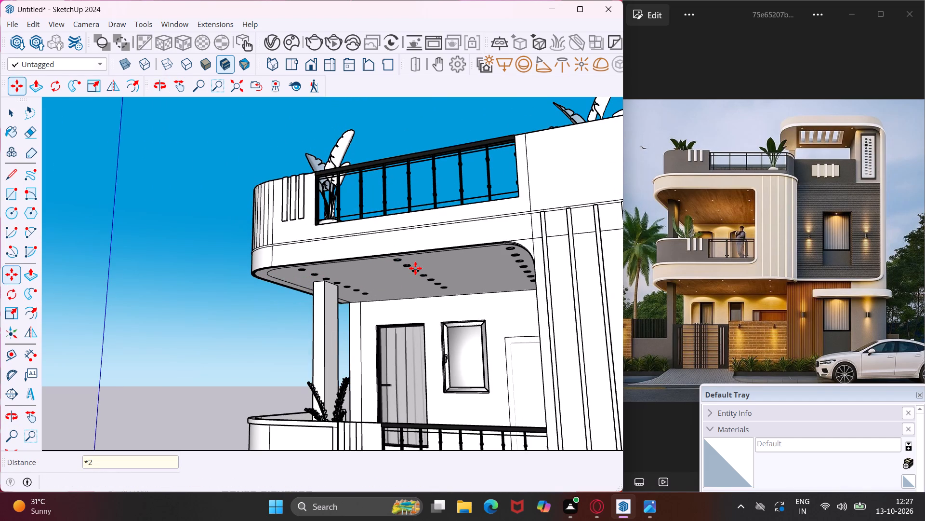
key("Escape")
key("space")
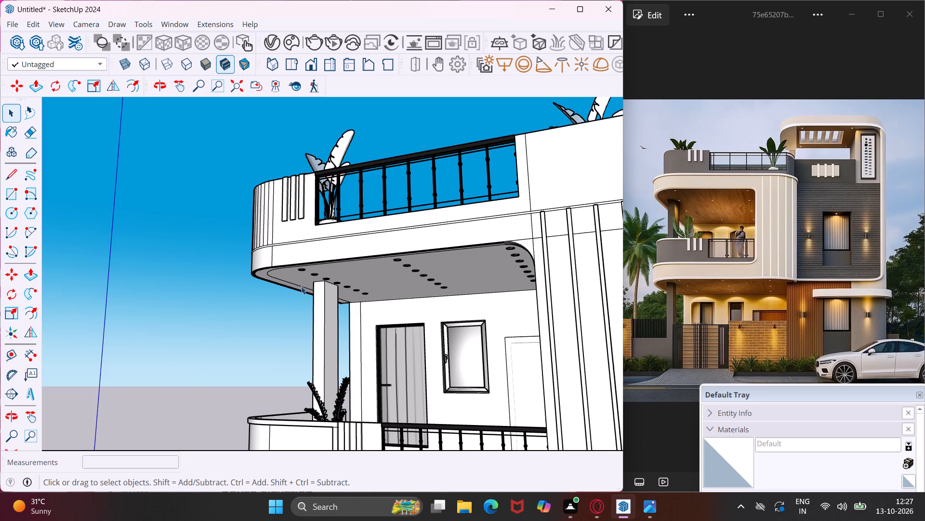
Copy the row of seven lights nearest the column straight down about 10' 6 3/16" onto the ceiling below the first-floor balcony.
scroll(303, 272, "up", 10)
middle_click_drag(303, 272, 329, 272)
scroll(313, 261, "up", 7)
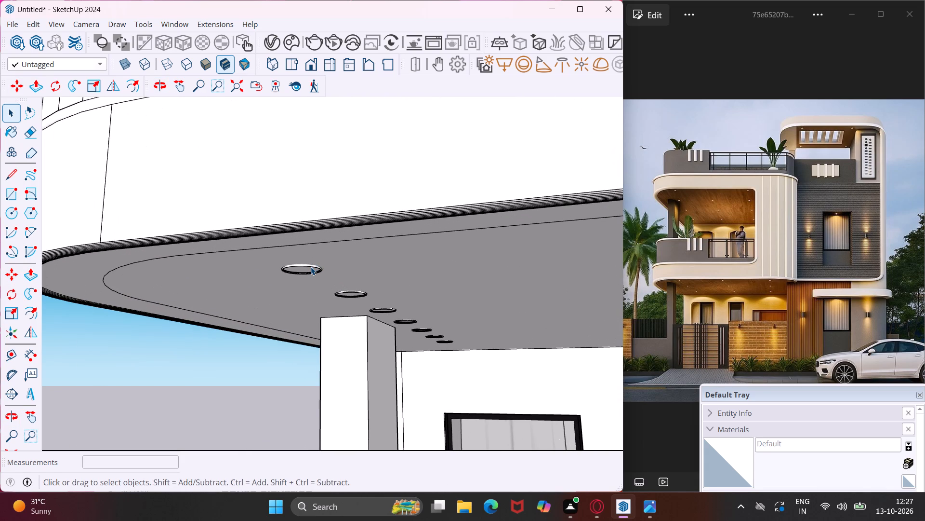
left_click(310, 267, "ctrl")
left_click(343, 293, "ctrl")
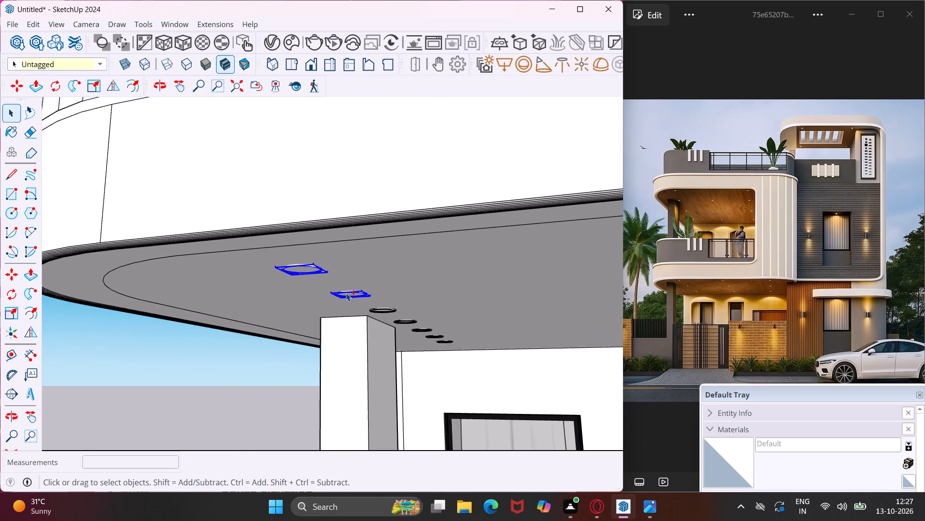
left_click(379, 312, "ctrl")
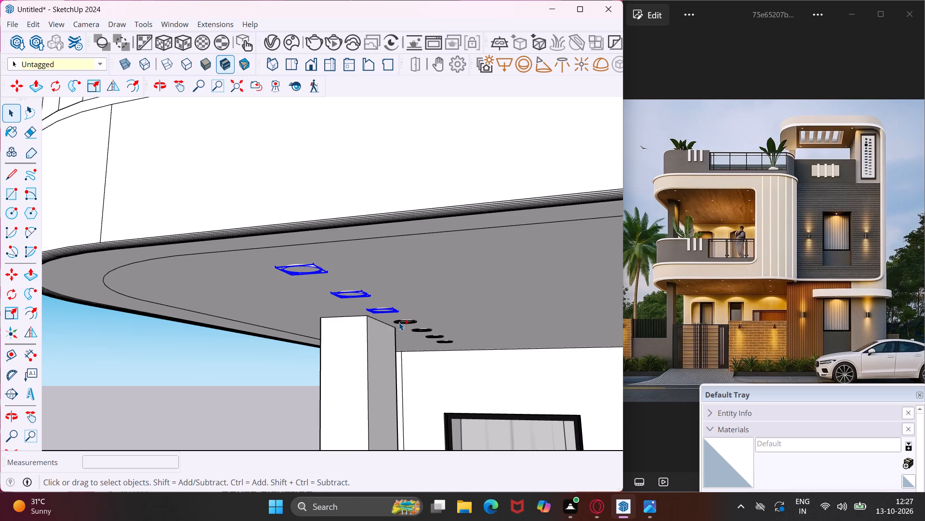
left_click(399, 322, "ctrl")
left_click(418, 332, "ctrl")
scroll(436, 334, "up", 8, "ctrl")
left_click(437, 337, "ctrl")
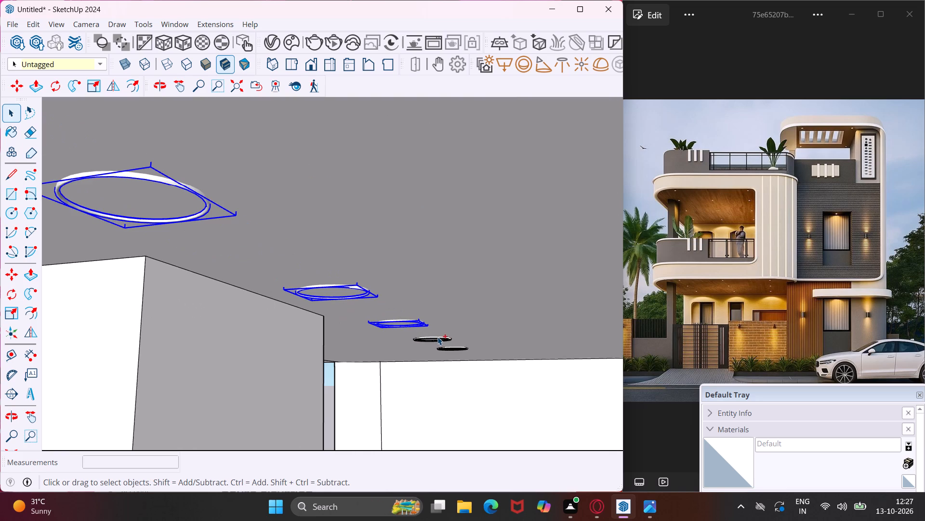
left_click(450, 350, "ctrl")
scroll(371, 335, "down", 19, "ctrl")
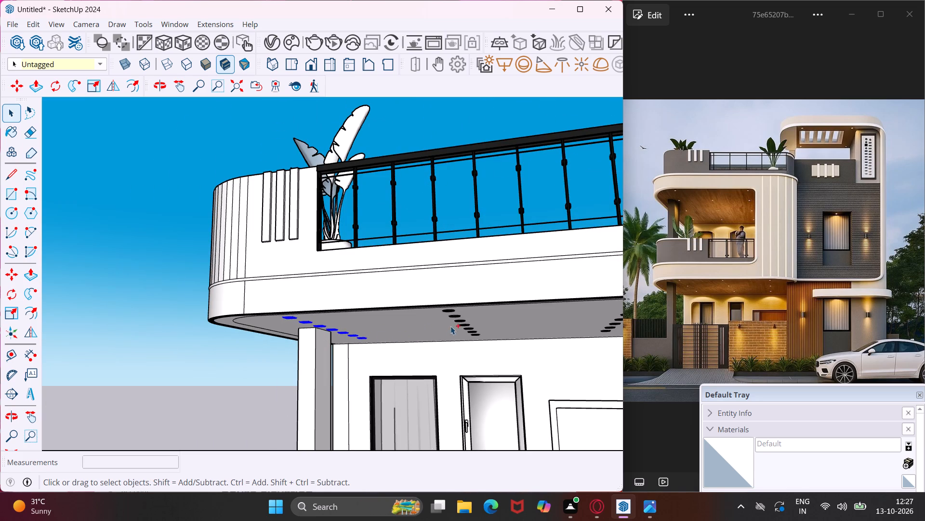
key("m")
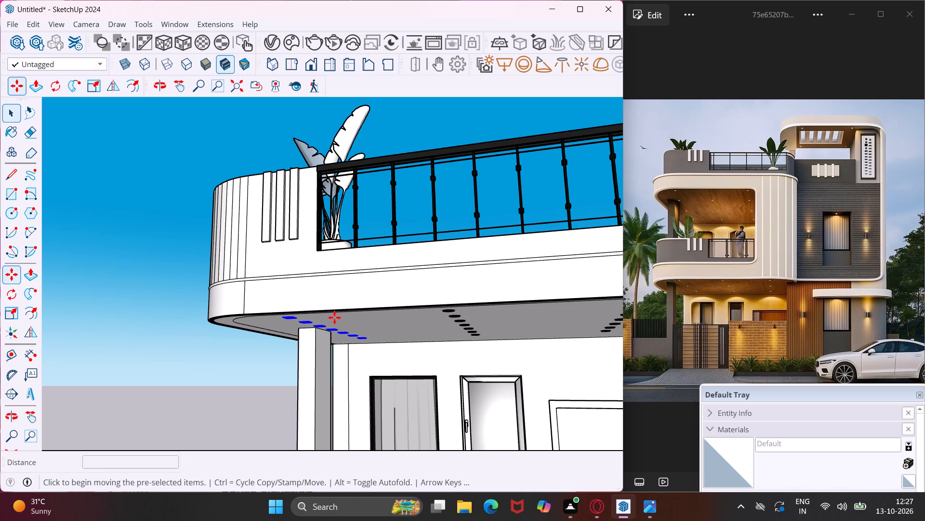
left_click(338, 317)
scroll(339, 334, "down", 4)
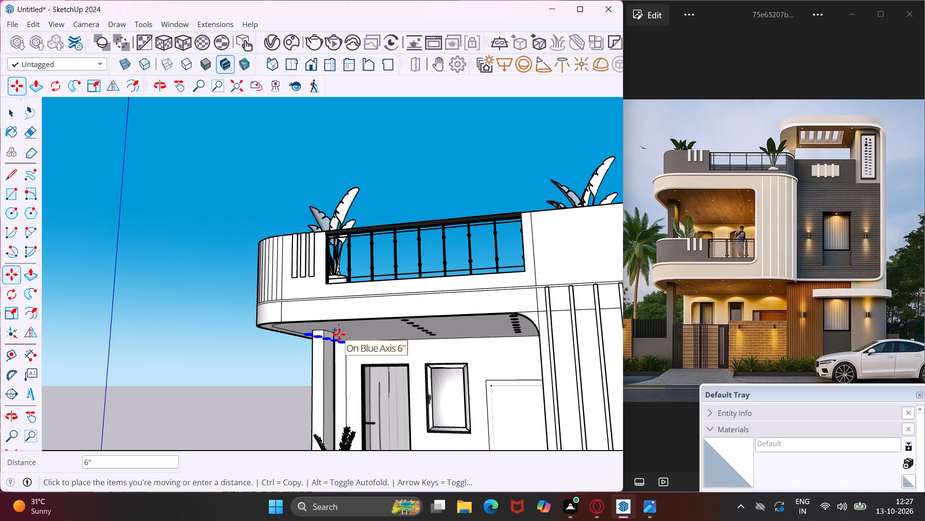
scroll(339, 334, "down", 15)
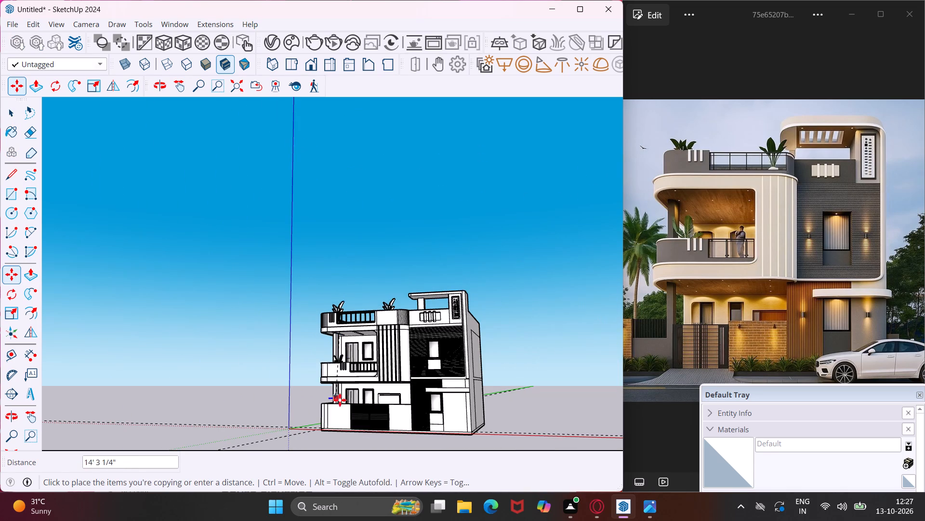
middle_click_drag(348, 388, 415, 346)
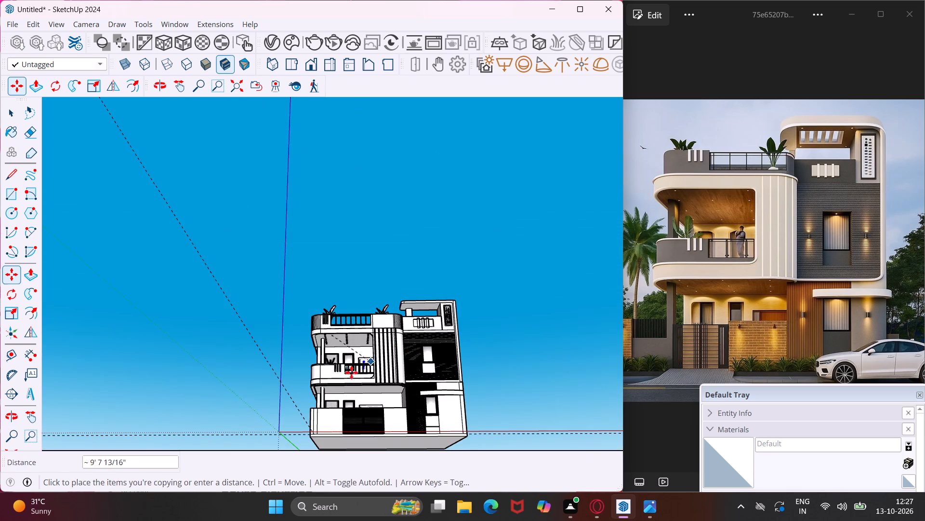
scroll(331, 394, "up", 15)
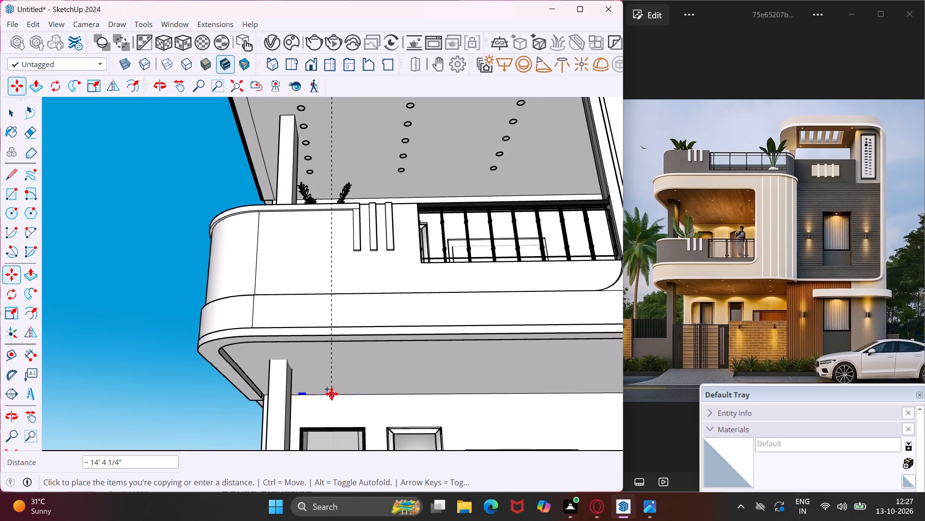
middle_click_drag(336, 386, 359, 354)
scroll(344, 349, "up", 7)
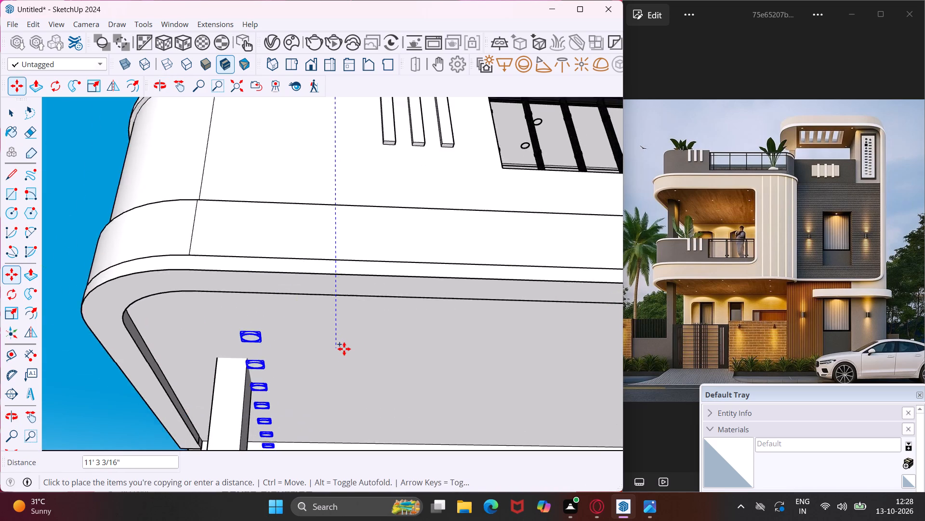
scroll(344, 349, "up", 3)
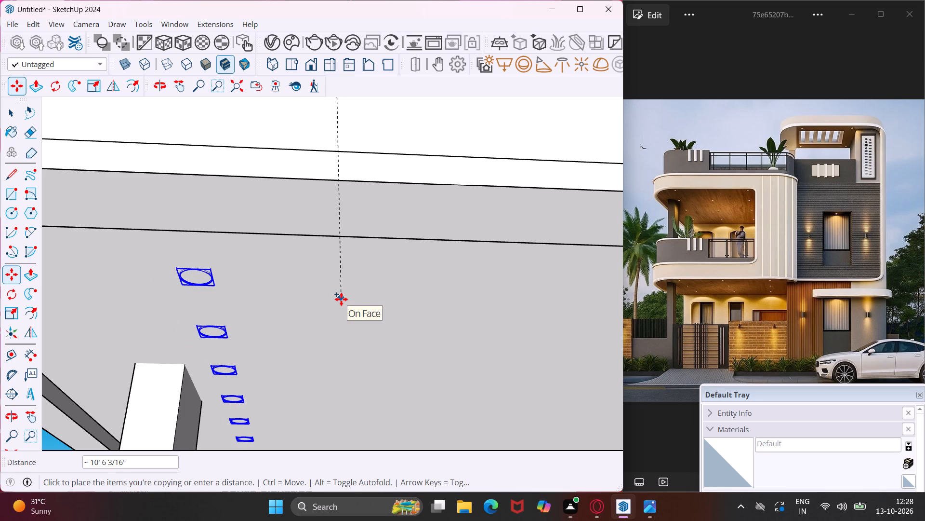
left_click(341, 299)
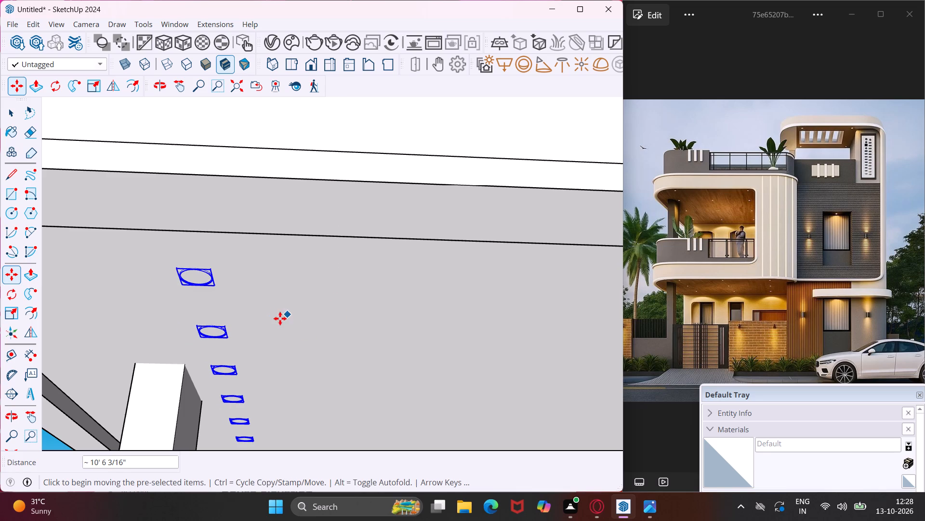
Copy the row of seven lights below the first-floor balcony about 5' 6 3/8" along the ceiling away from the column, arrayed as two copies.
left_click(279, 319)
scroll(335, 329, "down", 9)
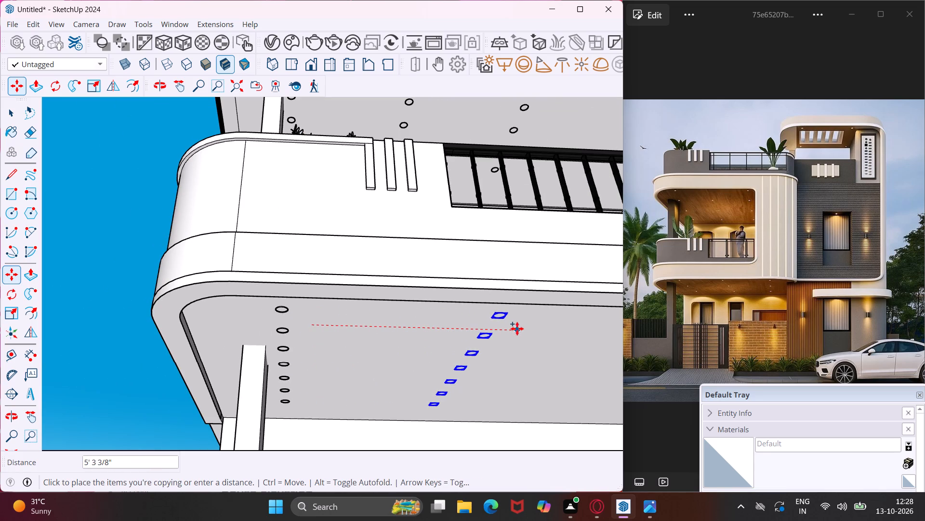
left_click(527, 328)
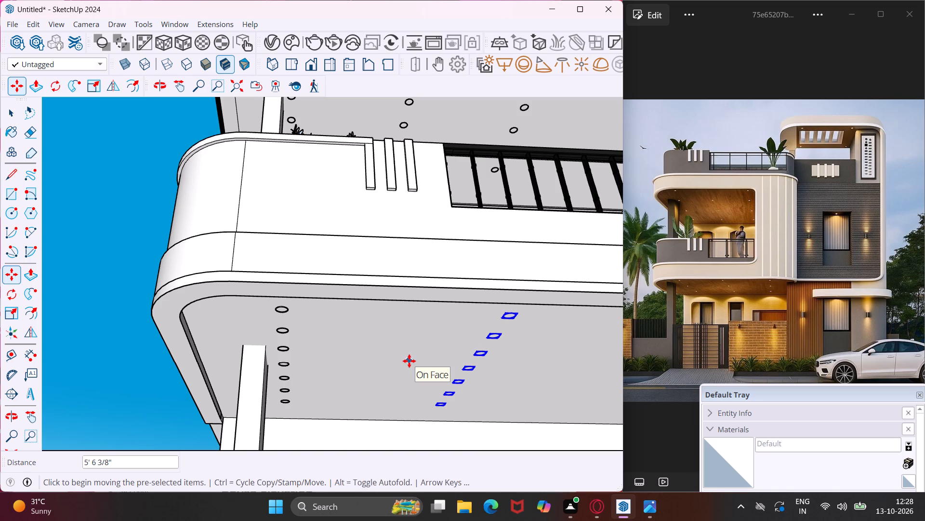
type("*2")
key("Return")
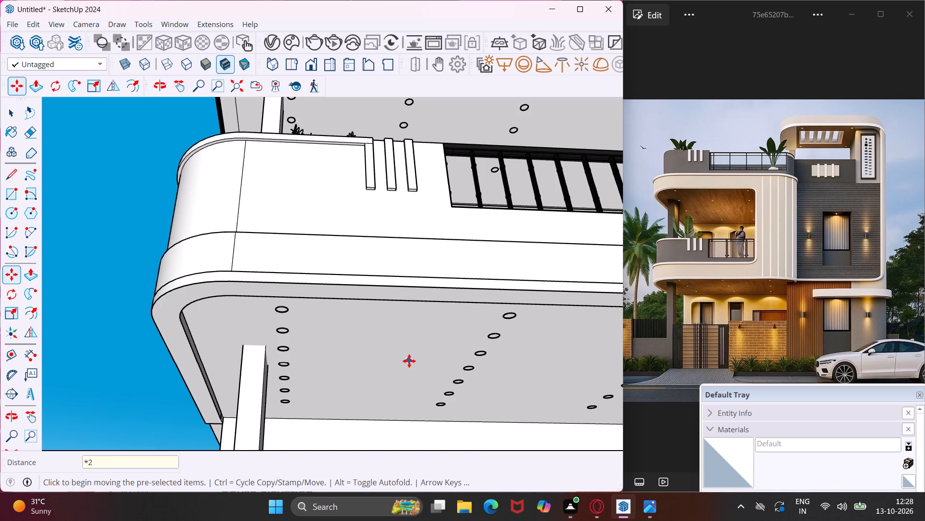
scroll(368, 370, "down", 4)
scroll(278, 385, "down", 8)
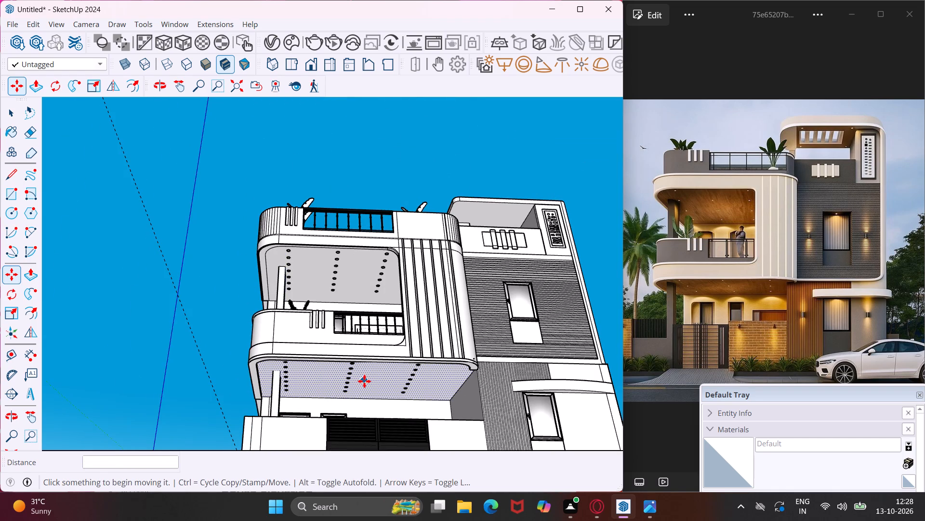
key("Escape")
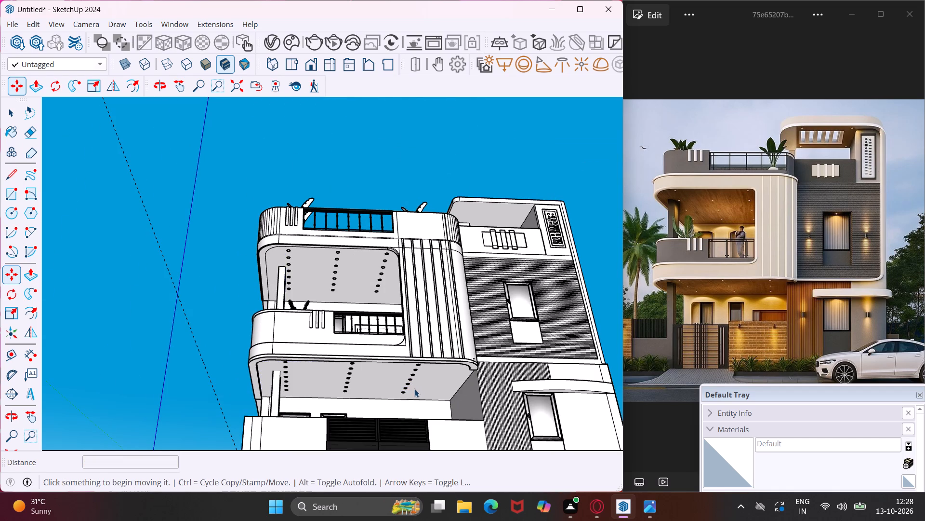
key("space")
Delete all the dashed guide lines in the model.
scroll(412, 375, "up", 3)
middle_click_drag(412, 375, 410, 385)
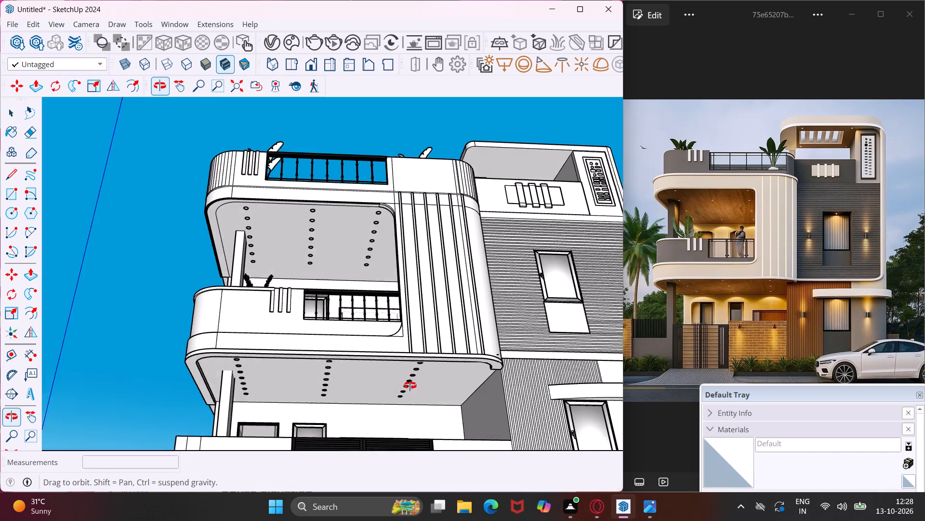
middle_click_drag(410, 385, 369, 452)
scroll(344, 421, "down", 13)
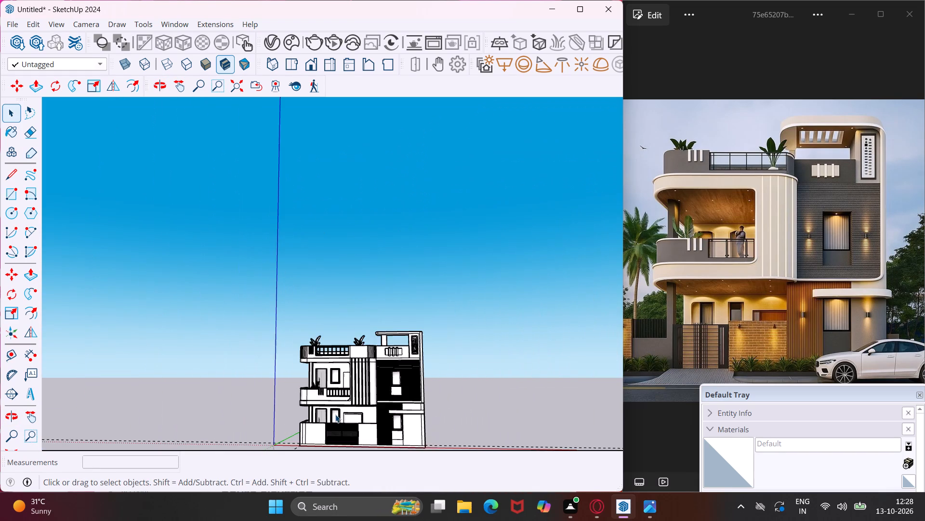
scroll(335, 414, "down", 4)
scroll(362, 426, "up", 5)
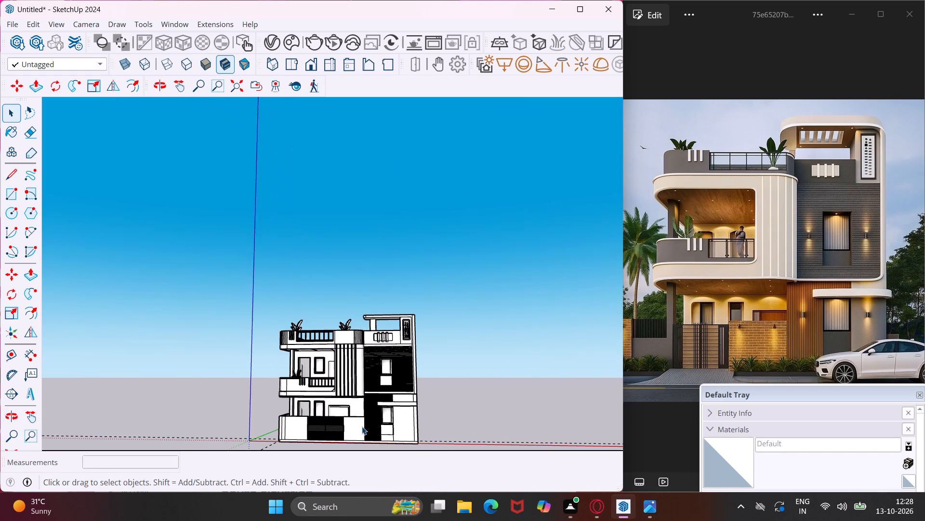
middle_click_drag(362, 426, 465, 467)
middle_click_drag(357, 413, 290, 451)
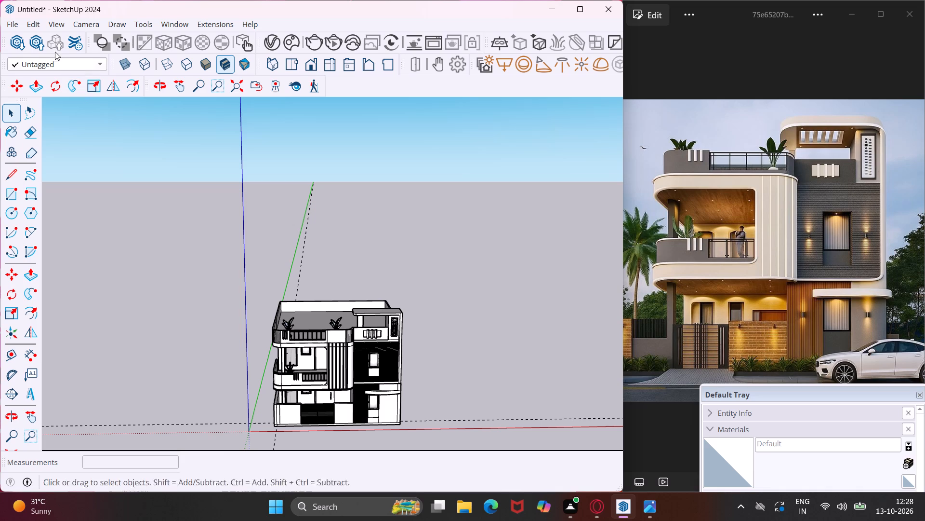
left_click(37, 24)
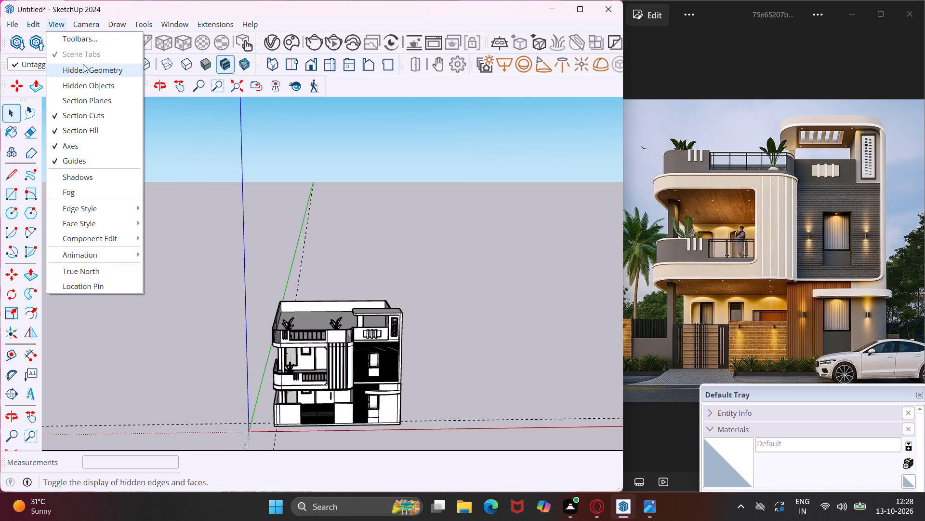
left_click(88, 145)
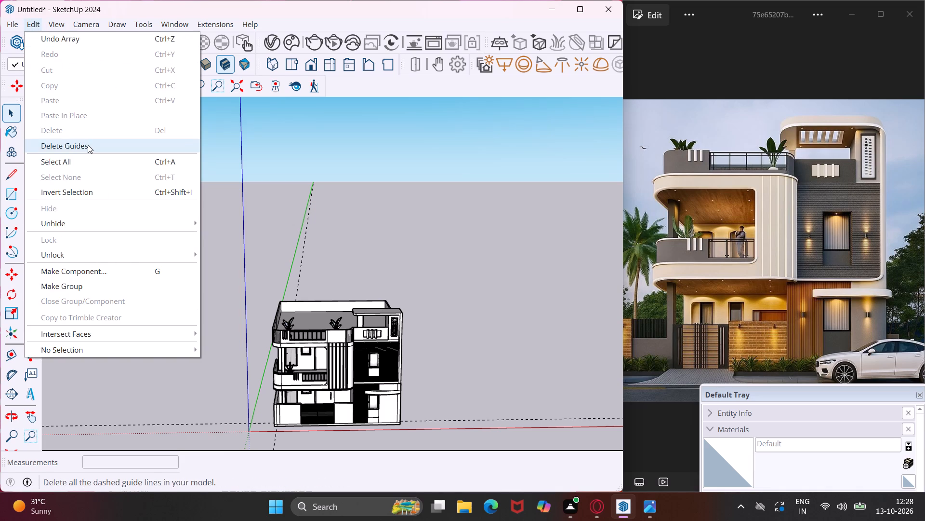
Open 3D Warehouse and clear the previous search term "gate" for a new model search.
scroll(354, 384, "up", 4)
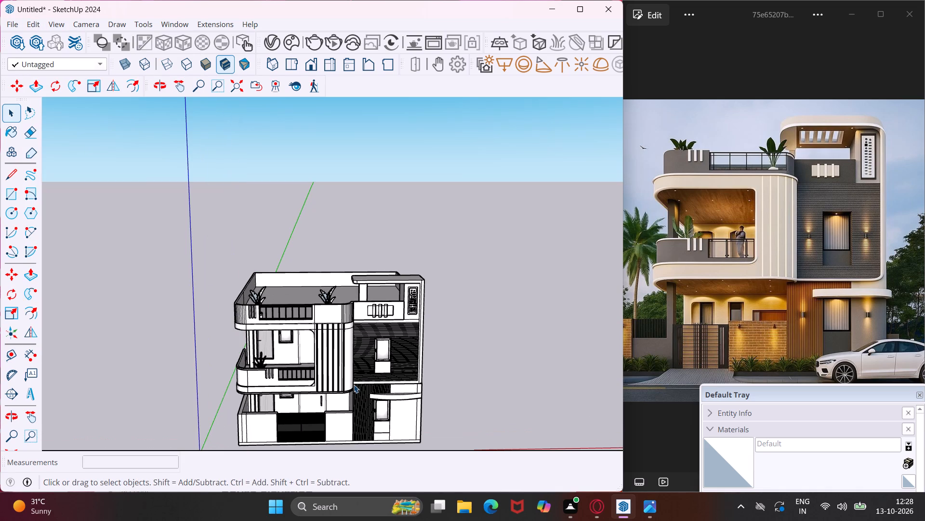
middle_click_drag(354, 384, 318, 385)
scroll(340, 380, "up", 5)
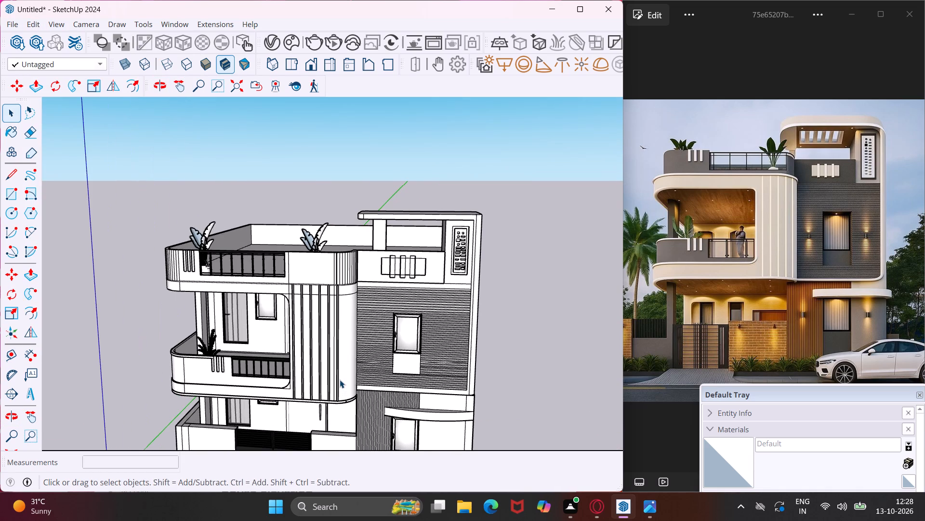
middle_click_drag(340, 380, 406, 379)
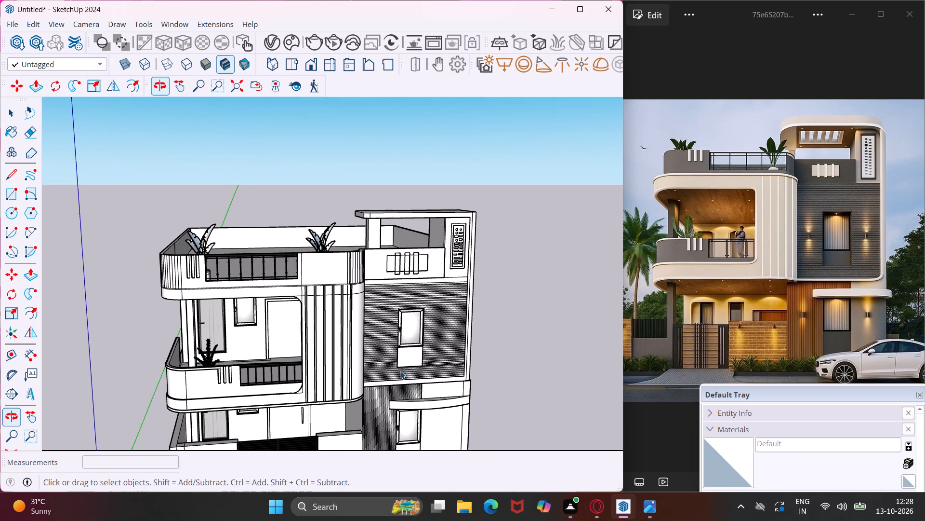
scroll(400, 371, "up", 3)
middle_click_drag(400, 371, 449, 373)
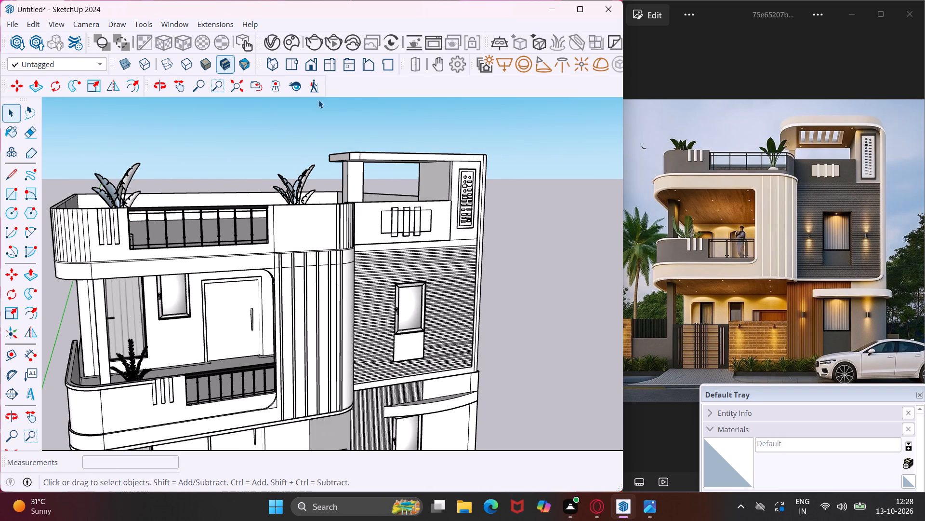
left_click(174, 23)
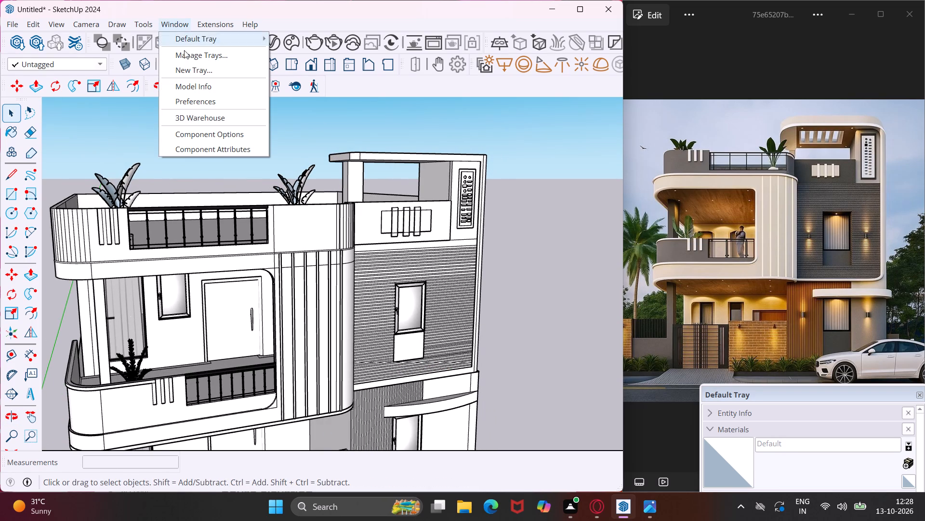
left_click(194, 116)
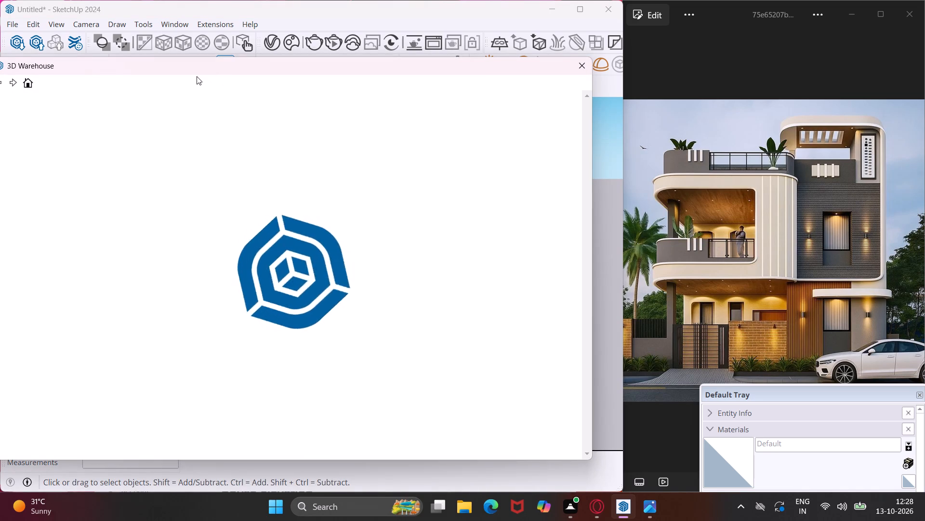
left_click(170, 106)
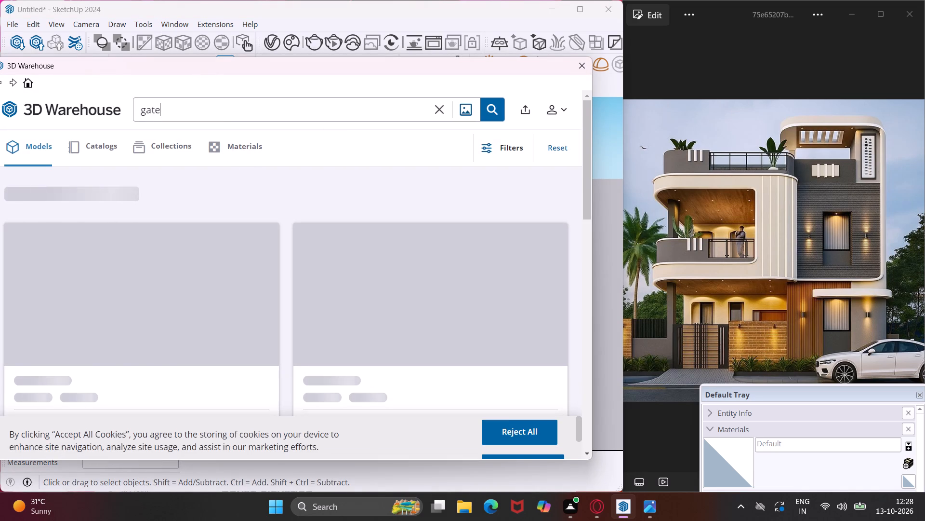
key("BackSpace")
key("BackSpace")
key("BackSpace")
key("BackSpace")
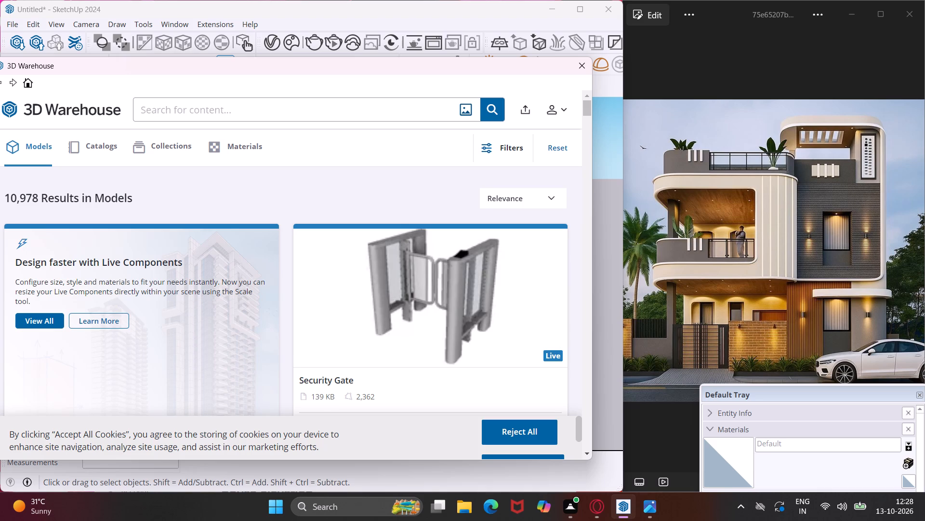
Search the 3D Warehouse models for "wall light".
type("wall")
key("space")
type("li")
key("g")
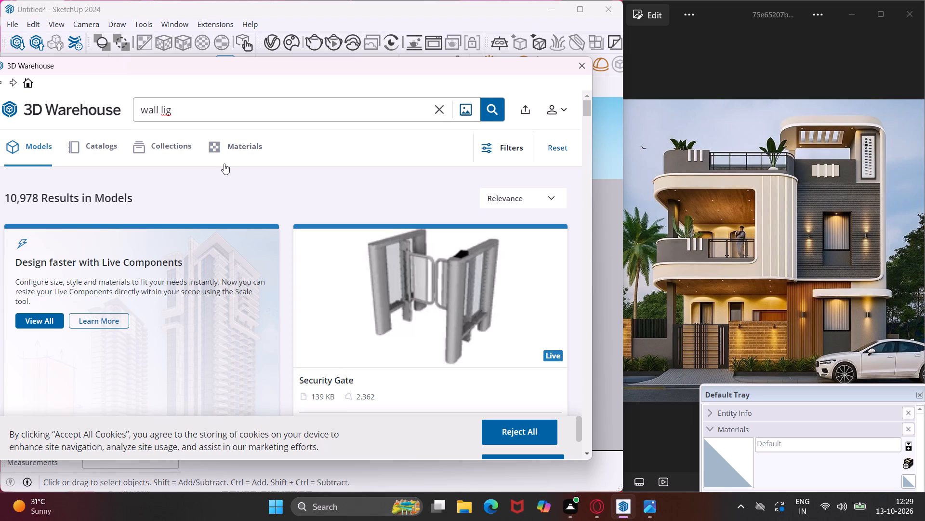
type("ht")
key("Return")
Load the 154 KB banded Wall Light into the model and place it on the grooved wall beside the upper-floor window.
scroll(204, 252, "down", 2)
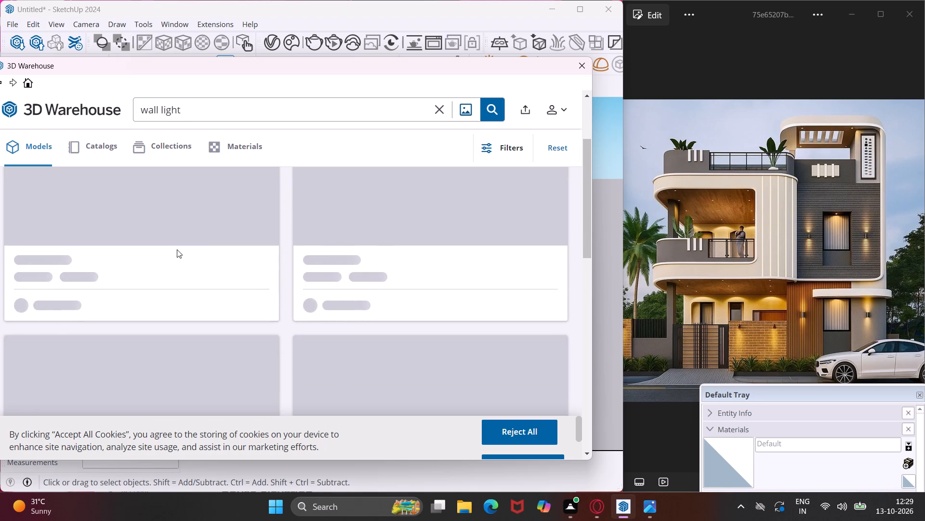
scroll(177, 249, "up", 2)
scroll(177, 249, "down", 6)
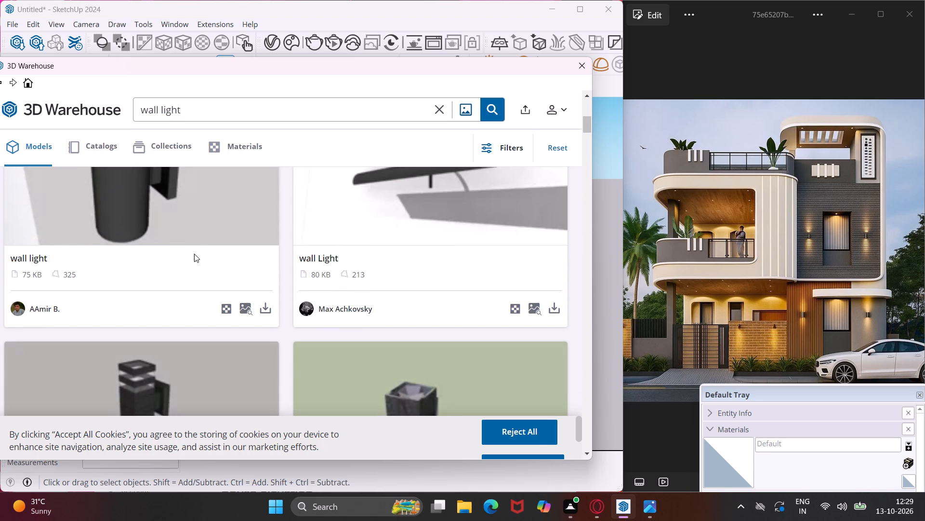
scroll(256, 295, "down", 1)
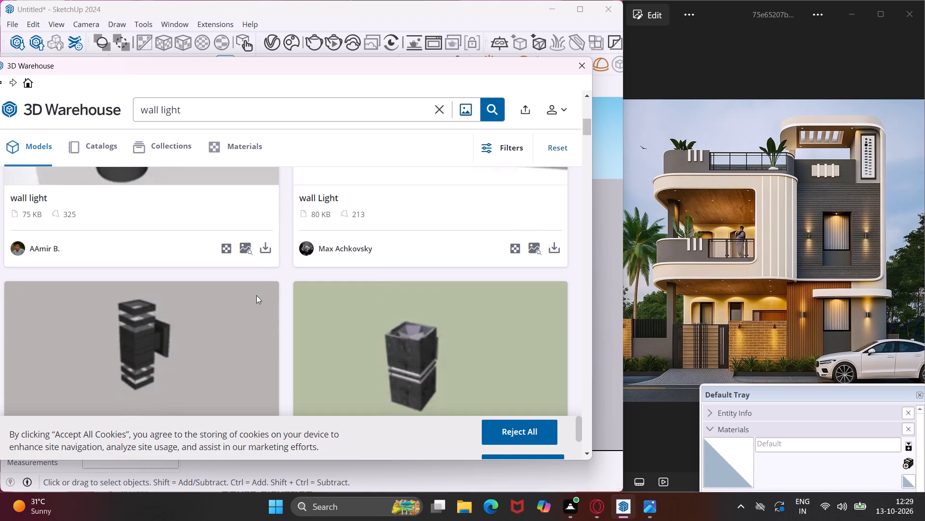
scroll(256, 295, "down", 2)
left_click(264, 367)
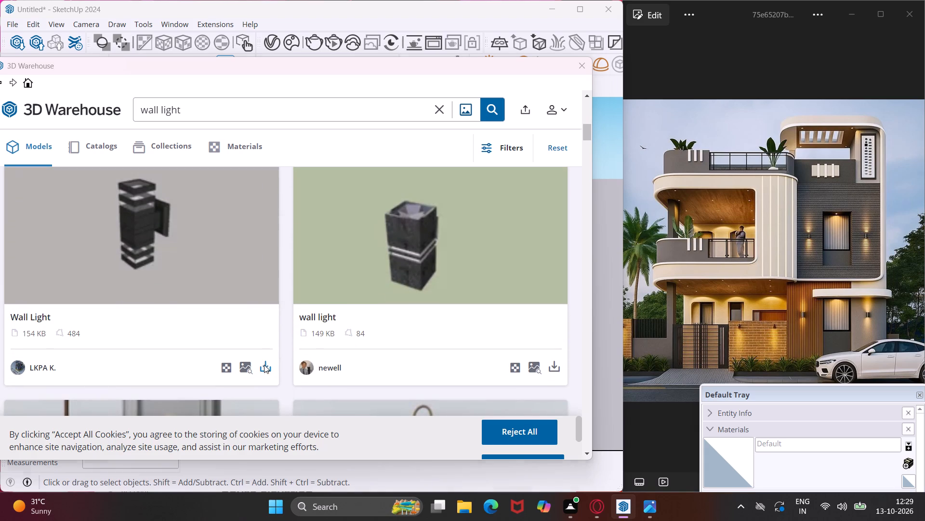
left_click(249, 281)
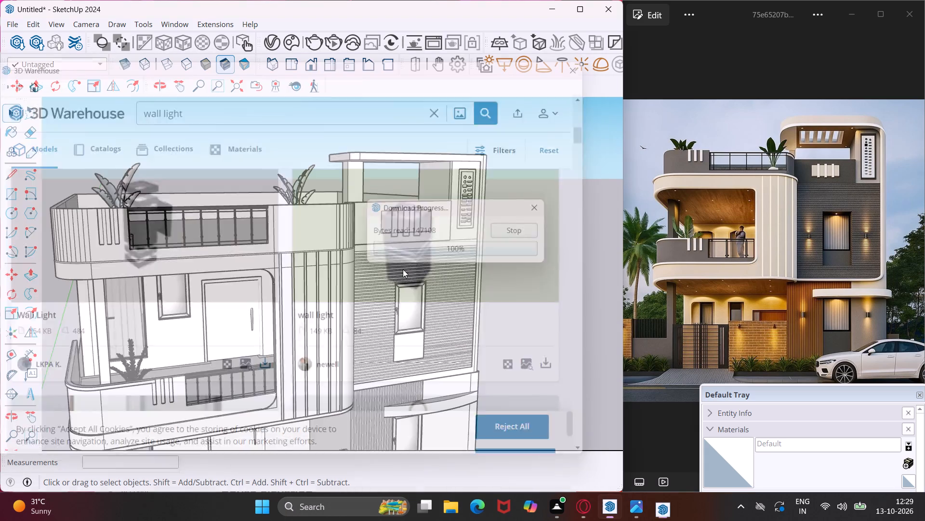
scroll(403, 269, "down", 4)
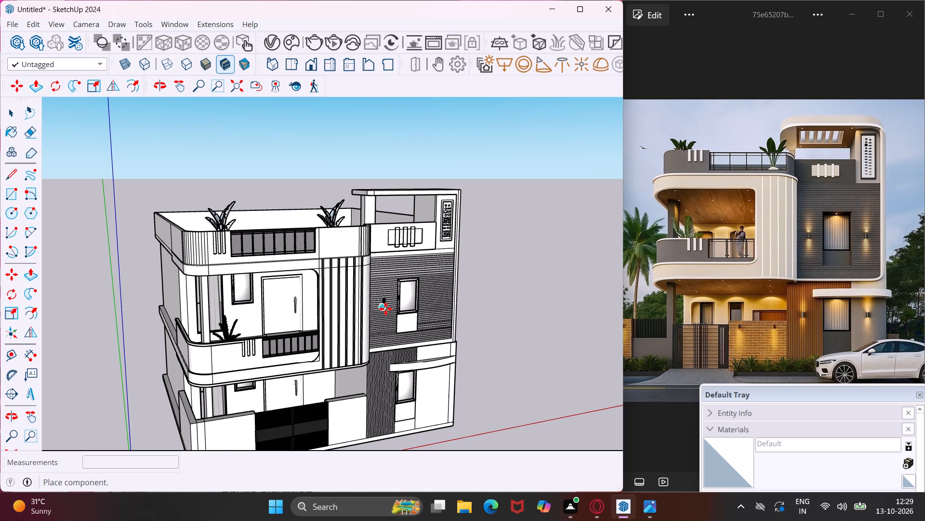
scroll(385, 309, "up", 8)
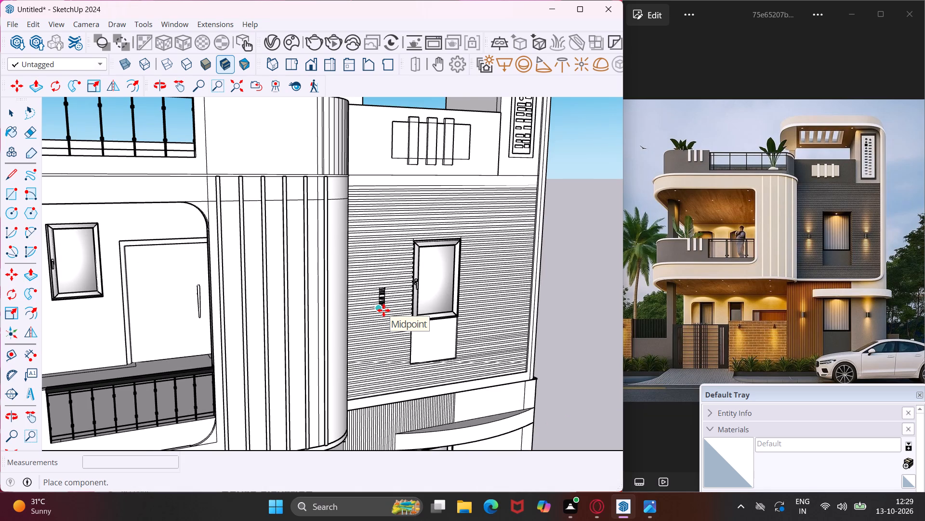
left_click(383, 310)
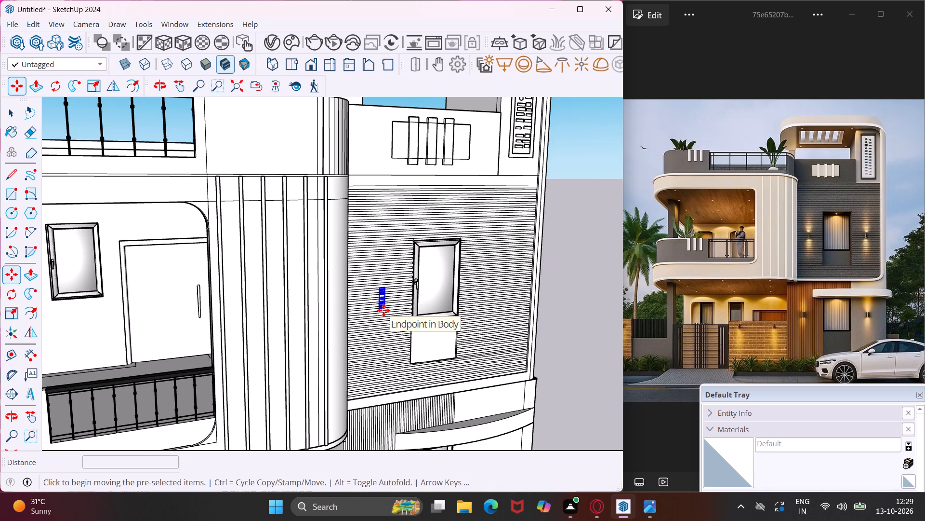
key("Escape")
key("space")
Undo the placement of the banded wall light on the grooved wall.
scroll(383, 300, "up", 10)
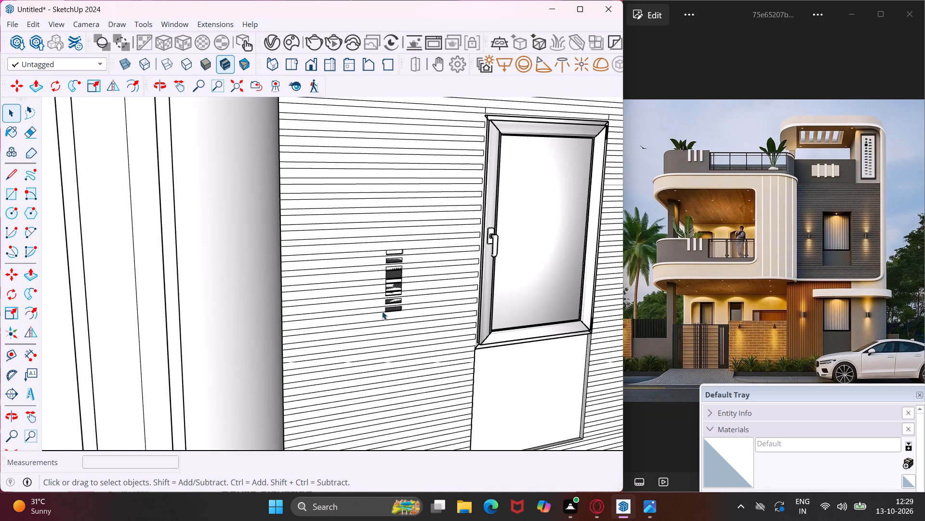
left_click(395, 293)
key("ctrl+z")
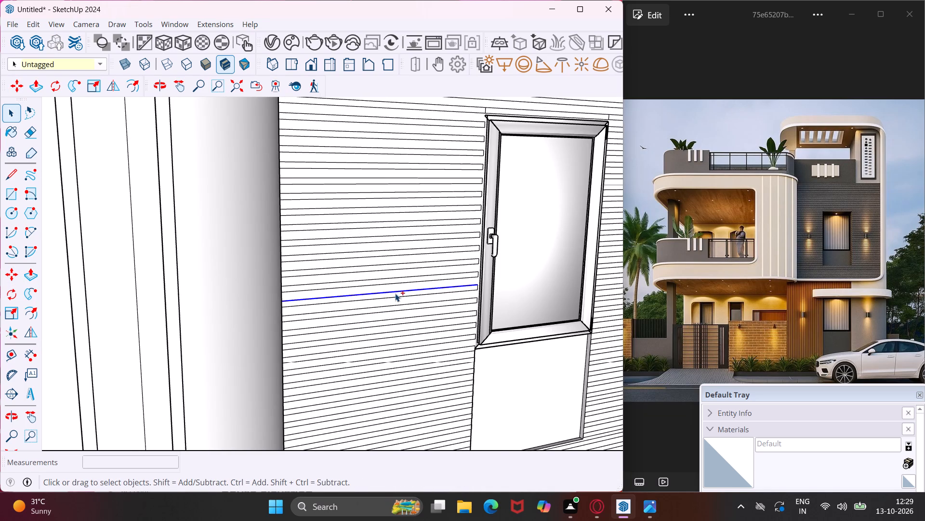
Load the 149 KB square dark wall light from 3D Warehouse and place it in the open space beside the house.
scroll(371, 280, "down", 5)
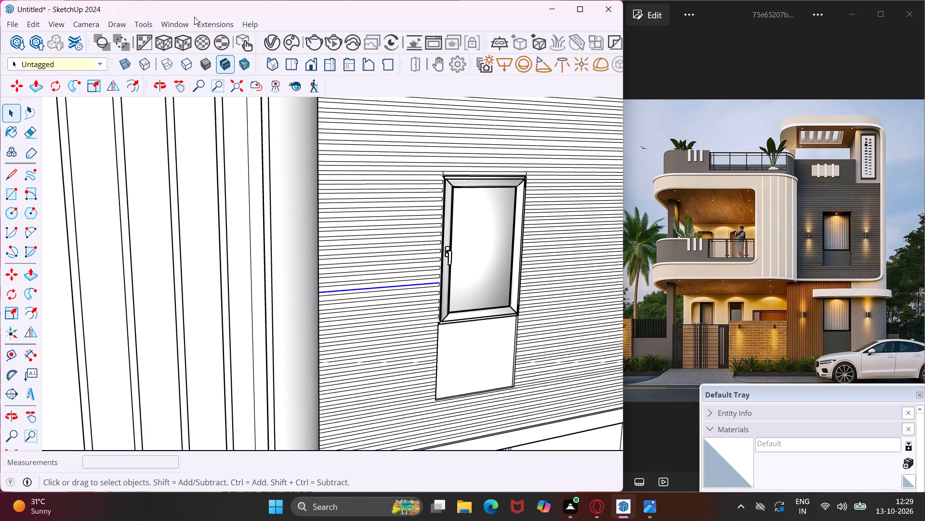
left_click(179, 23)
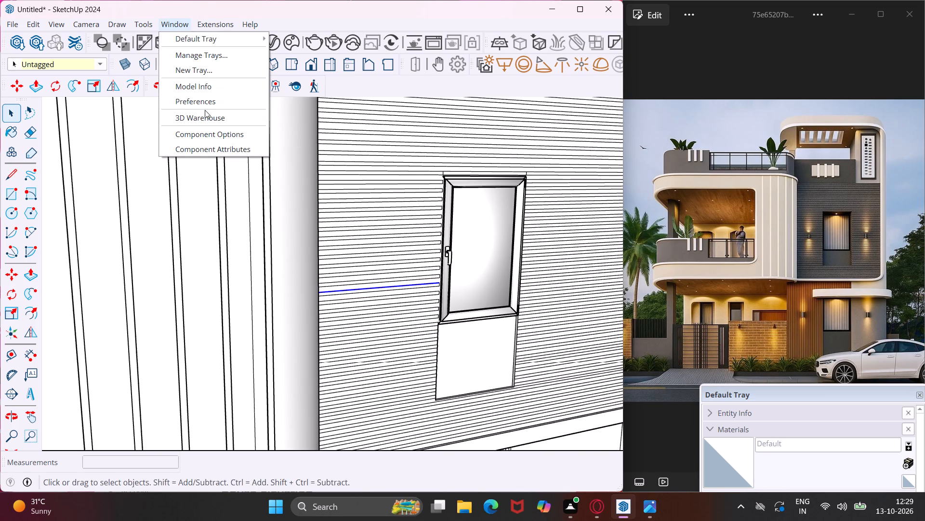
left_click(208, 116)
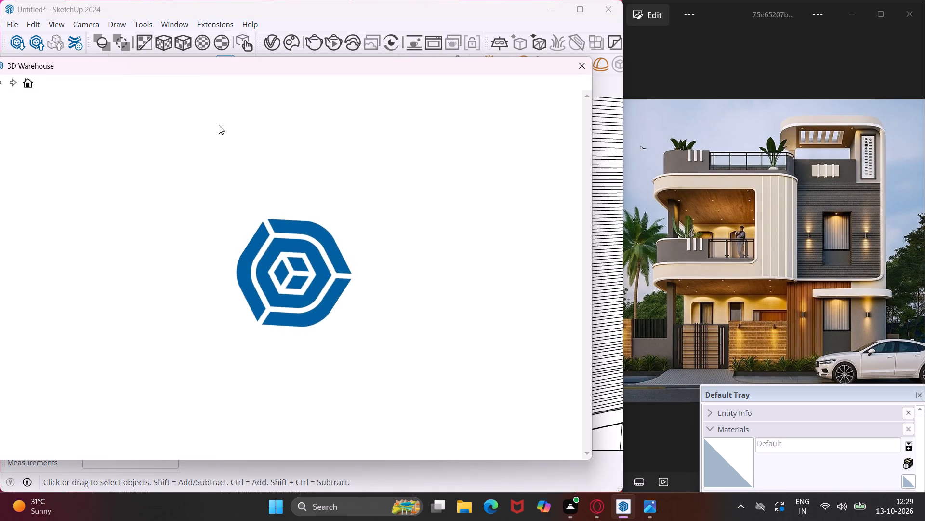
scroll(240, 179, "down", 3)
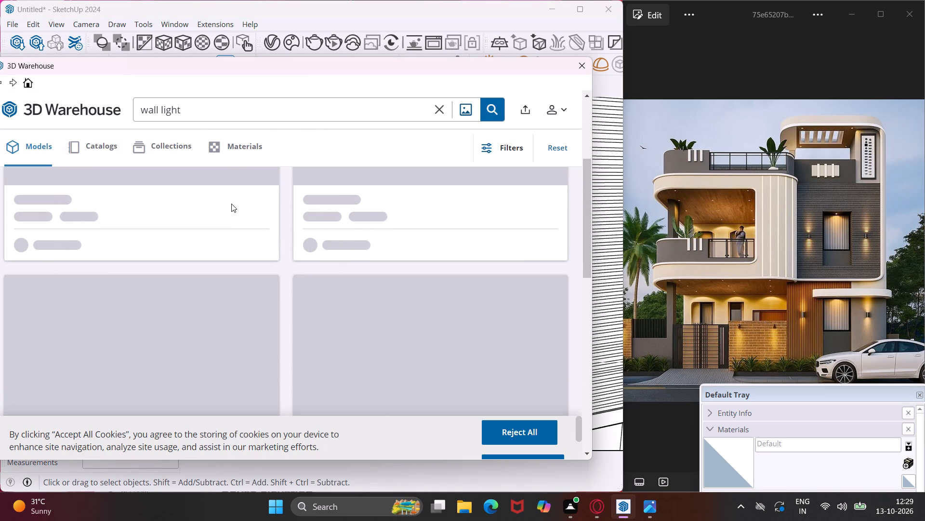
scroll(227, 208, "down", 2)
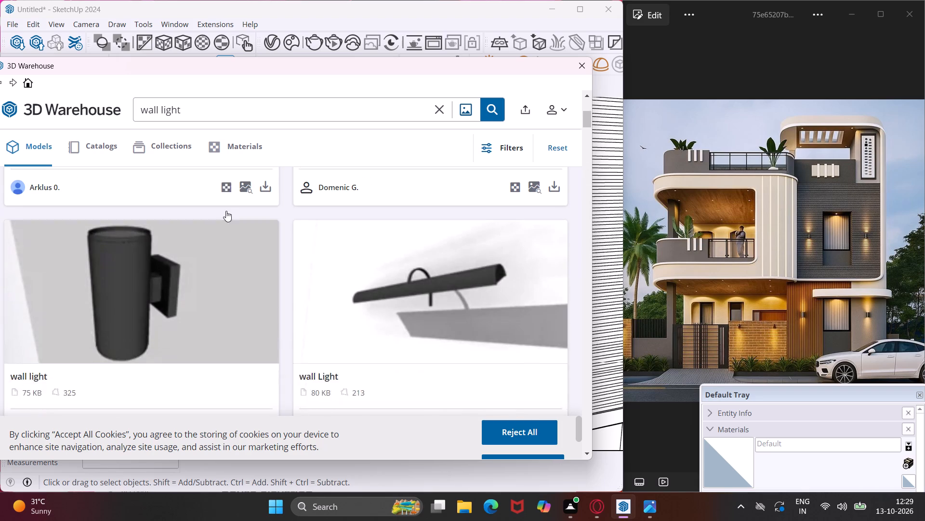
scroll(226, 211, "down", 6)
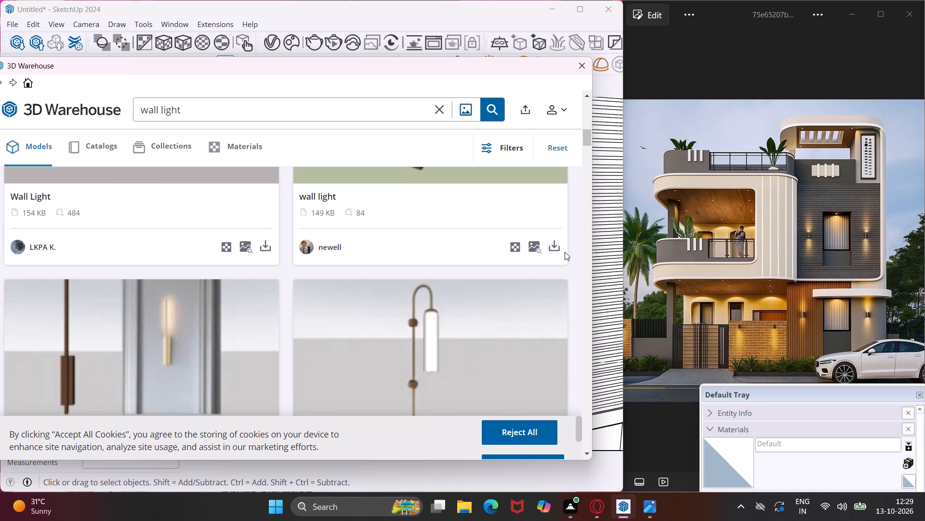
left_click(551, 247)
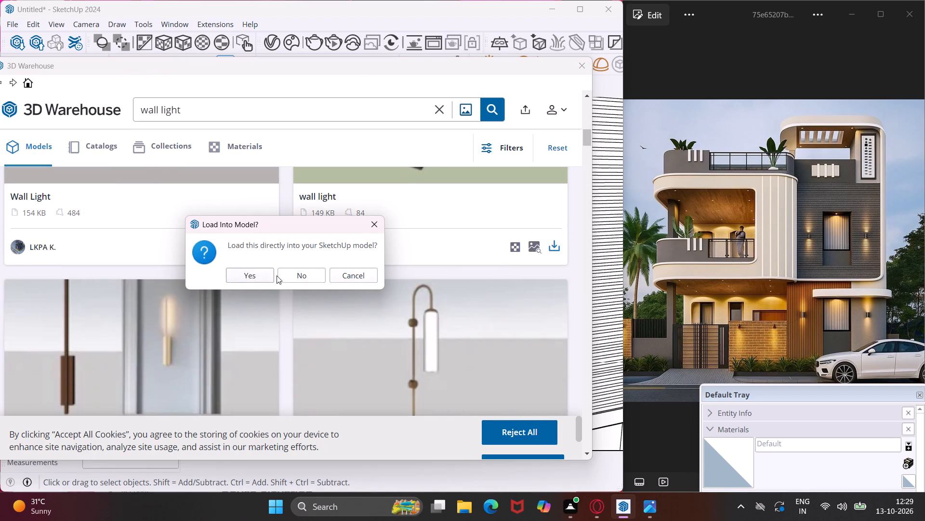
left_click(270, 274)
scroll(263, 246, "down", 6)
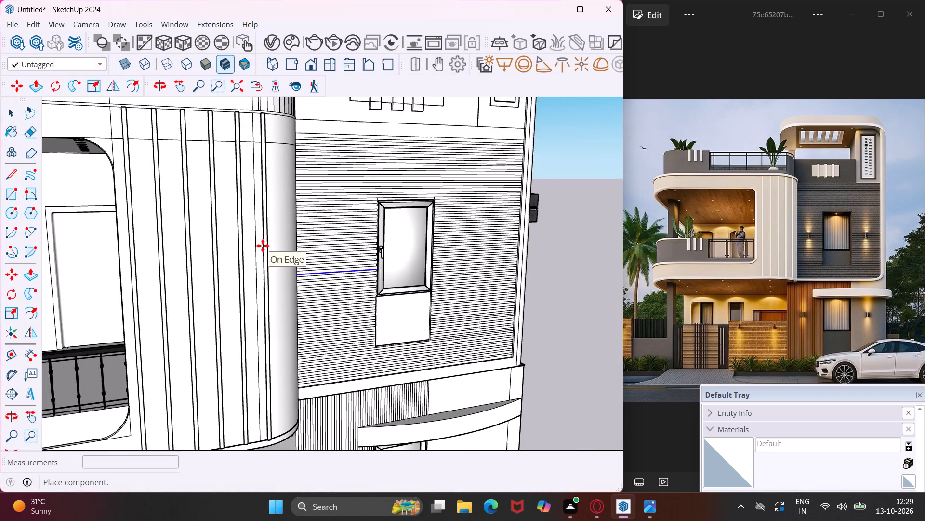
scroll(262, 245, "down", 9)
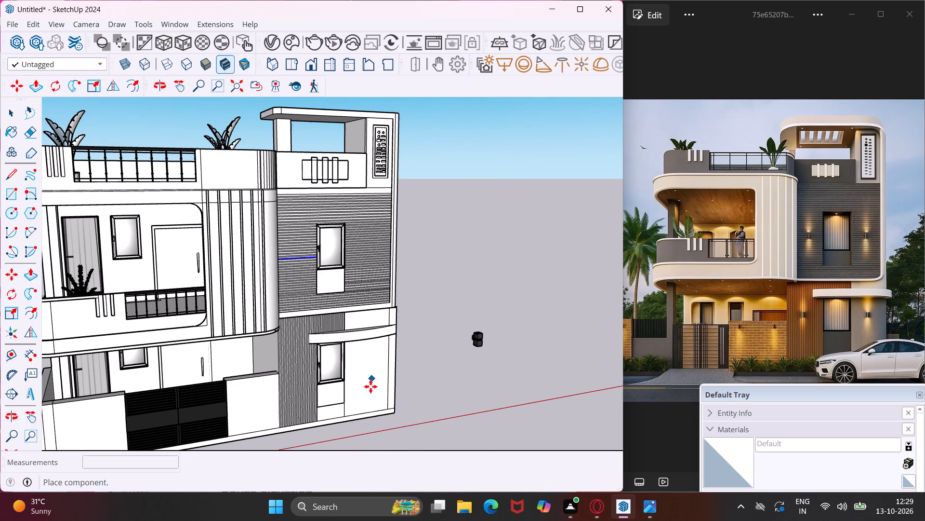
left_click(362, 420)
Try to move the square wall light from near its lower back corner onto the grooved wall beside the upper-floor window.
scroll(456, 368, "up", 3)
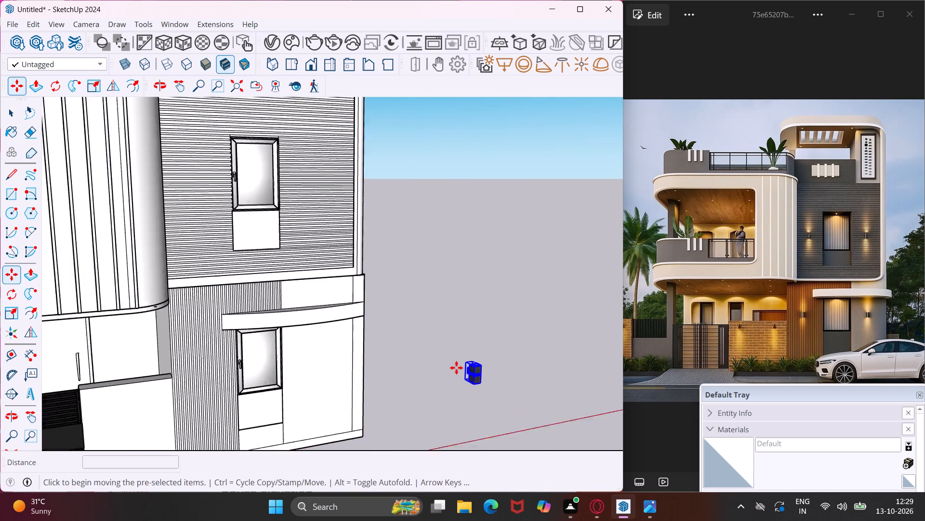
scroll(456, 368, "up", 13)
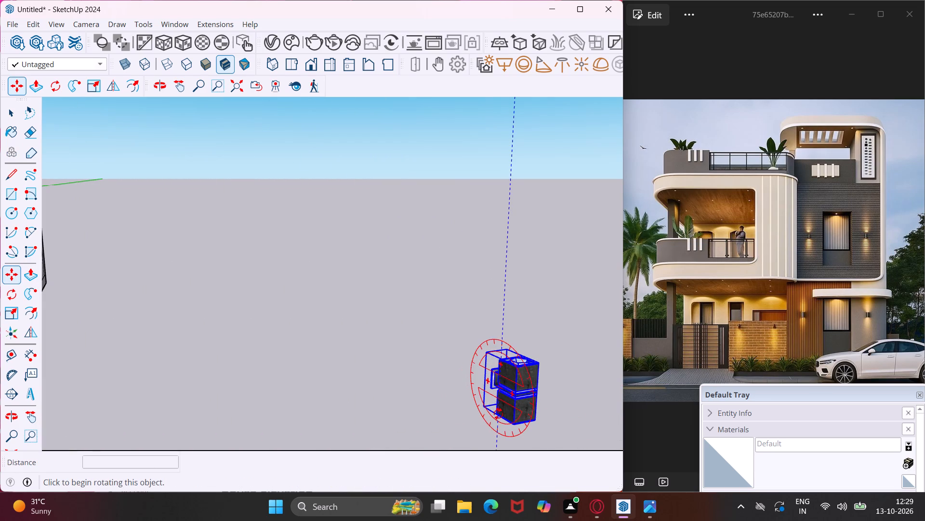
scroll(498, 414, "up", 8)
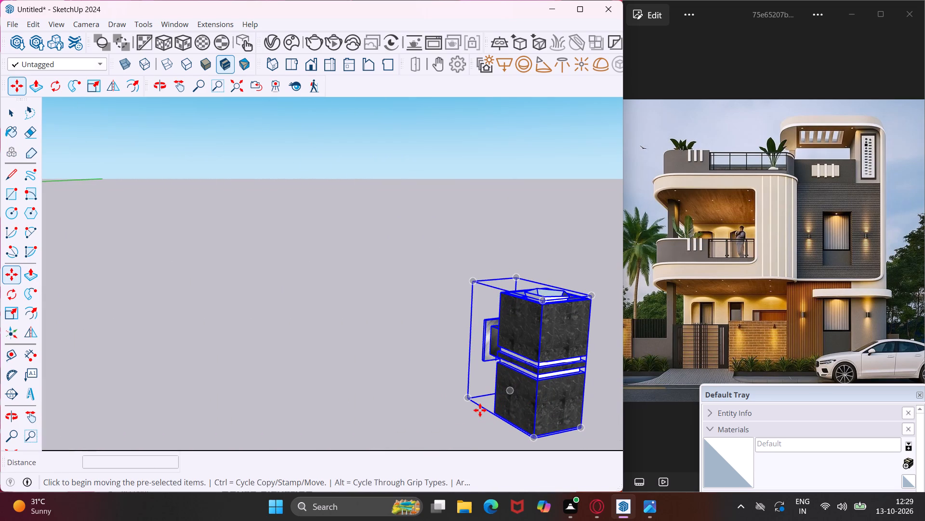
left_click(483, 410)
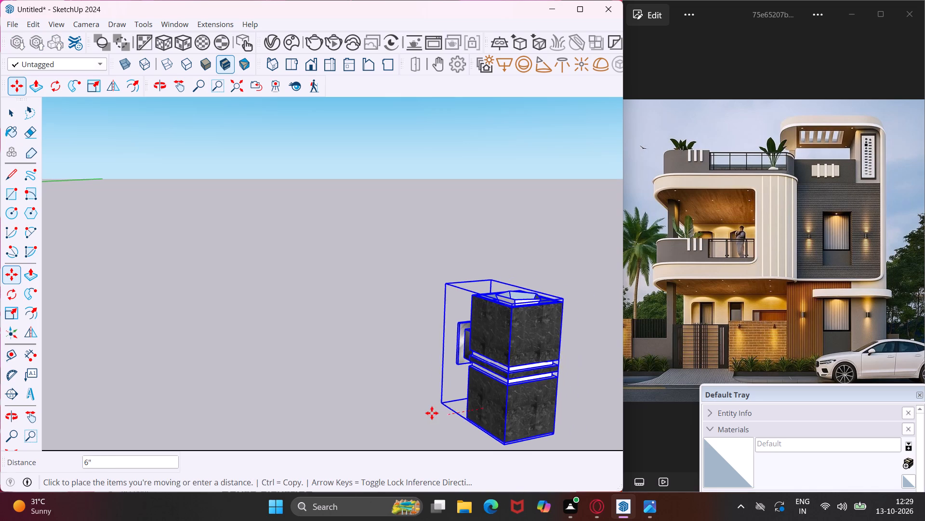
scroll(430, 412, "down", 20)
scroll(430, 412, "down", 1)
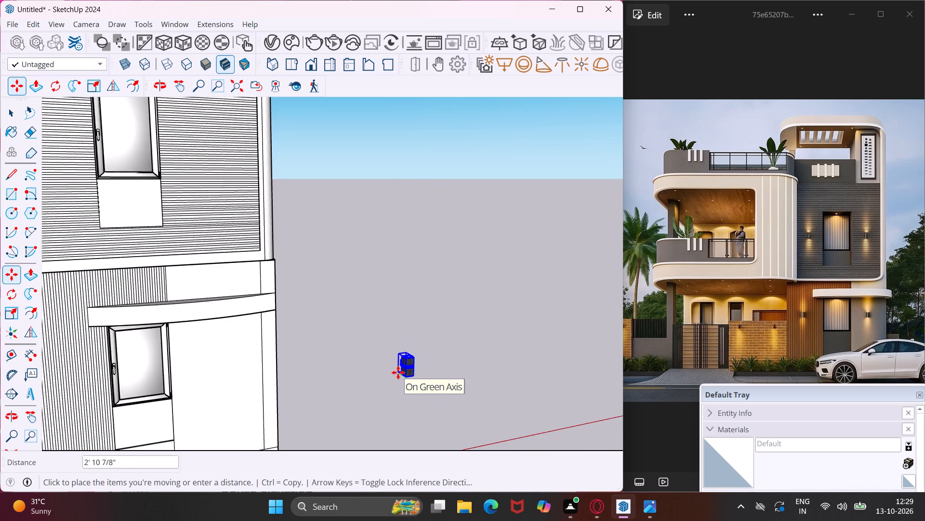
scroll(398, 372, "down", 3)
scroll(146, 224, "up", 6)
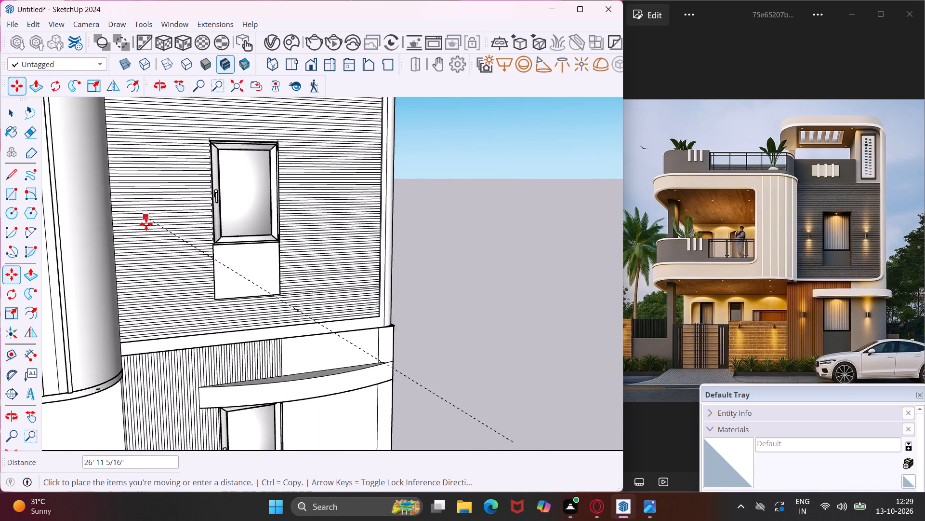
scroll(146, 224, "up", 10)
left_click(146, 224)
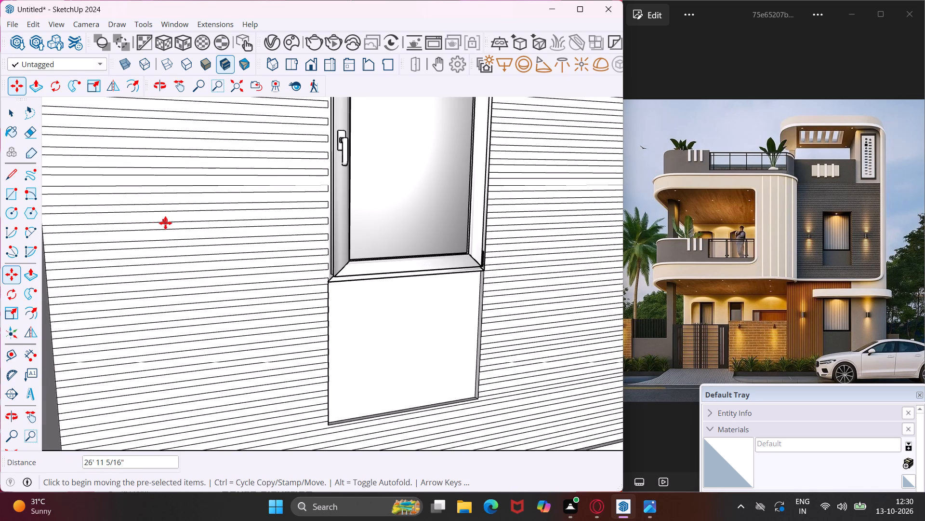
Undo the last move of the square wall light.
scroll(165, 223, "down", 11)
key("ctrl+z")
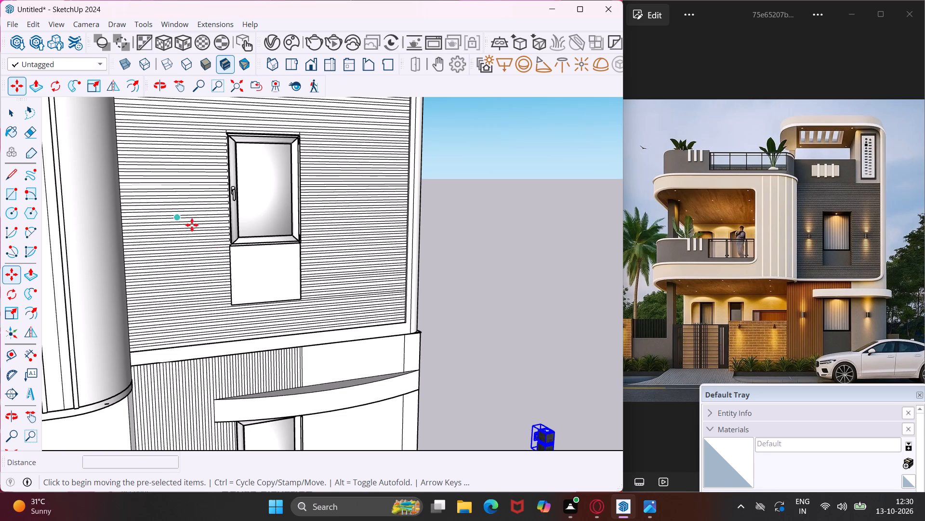
Move the square wall light by its upper back corner onto the grooved wall between the curved column and the upper-floor window.
scroll(539, 426, "up", 5)
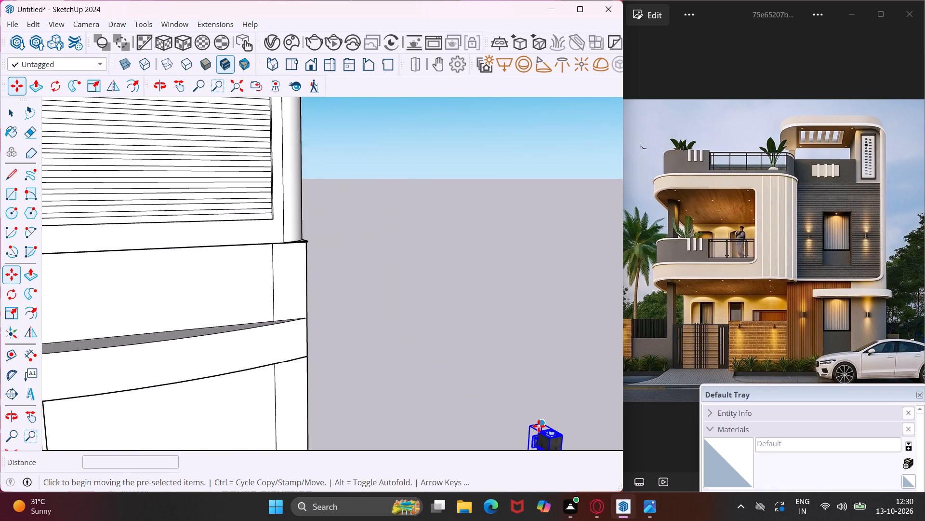
scroll(539, 426, "up", 4)
left_click(543, 422)
scroll(410, 352, "down", 8)
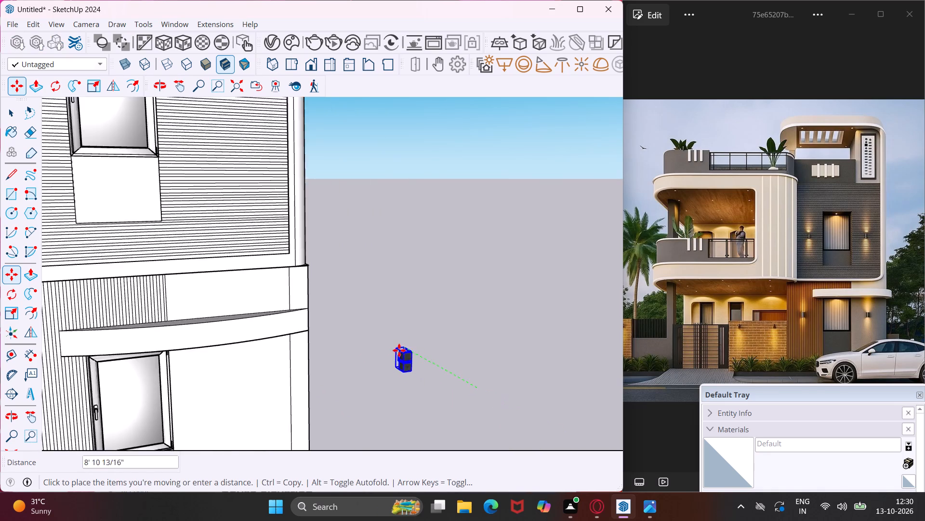
scroll(399, 350, "down", 3)
scroll(238, 227, "up", 6)
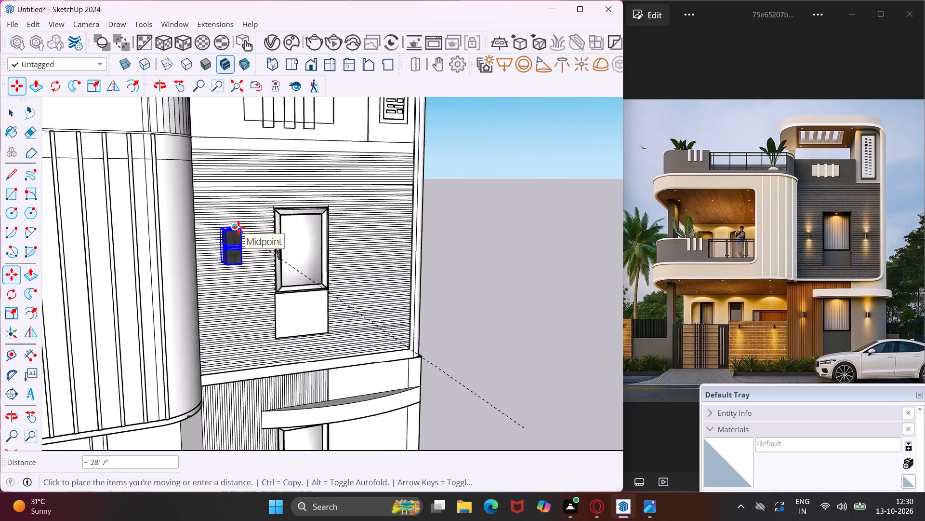
scroll(238, 227, "up", 2)
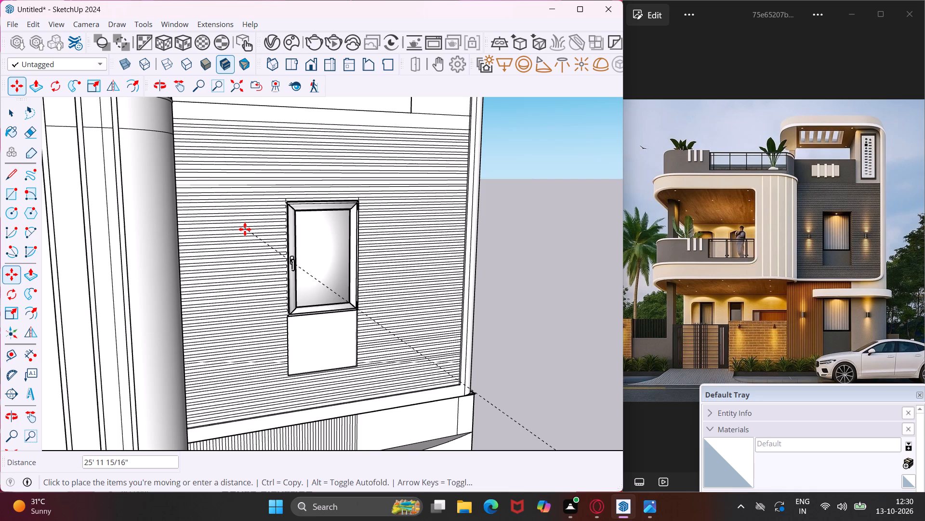
middle_click_drag(245, 229, 88, 292)
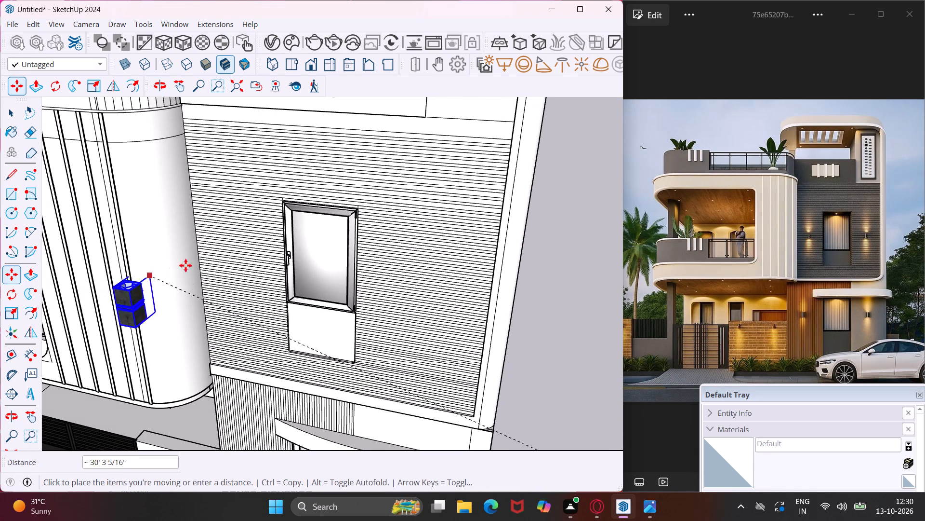
left_click(253, 233)
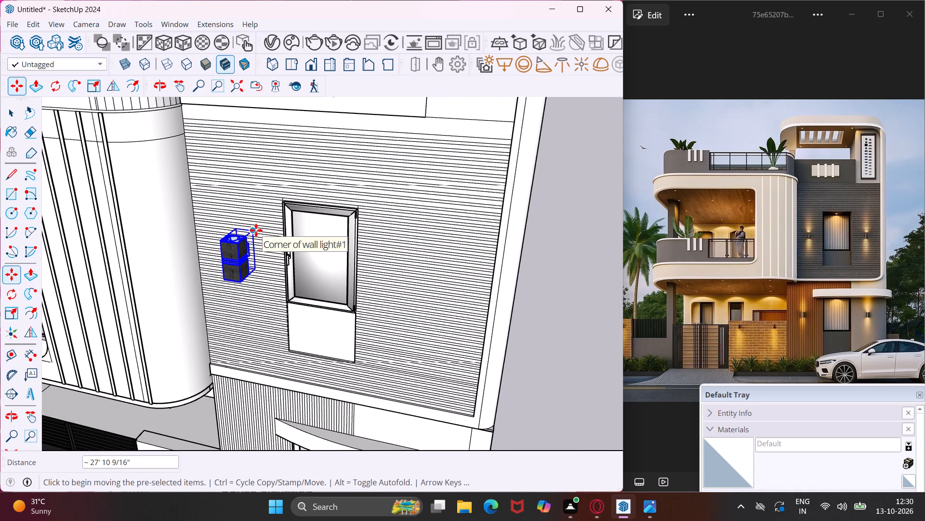
key("Escape")
key("space")
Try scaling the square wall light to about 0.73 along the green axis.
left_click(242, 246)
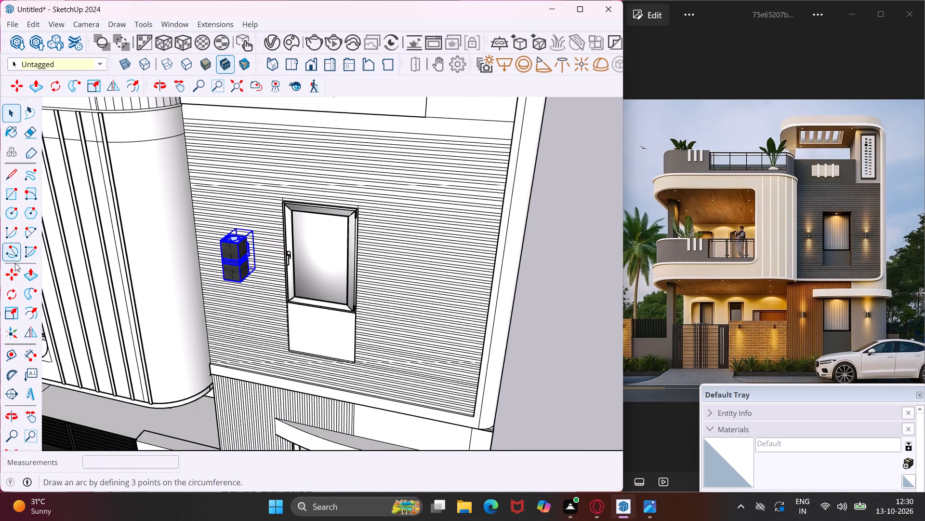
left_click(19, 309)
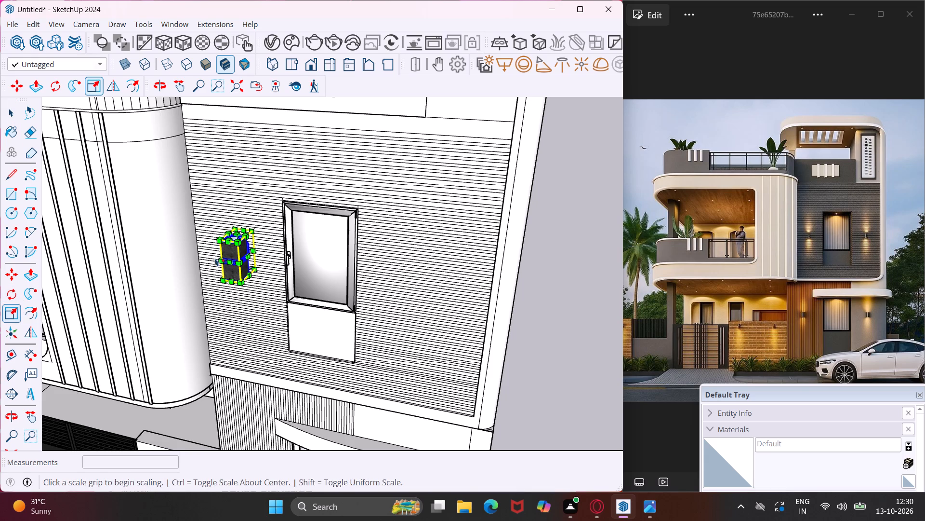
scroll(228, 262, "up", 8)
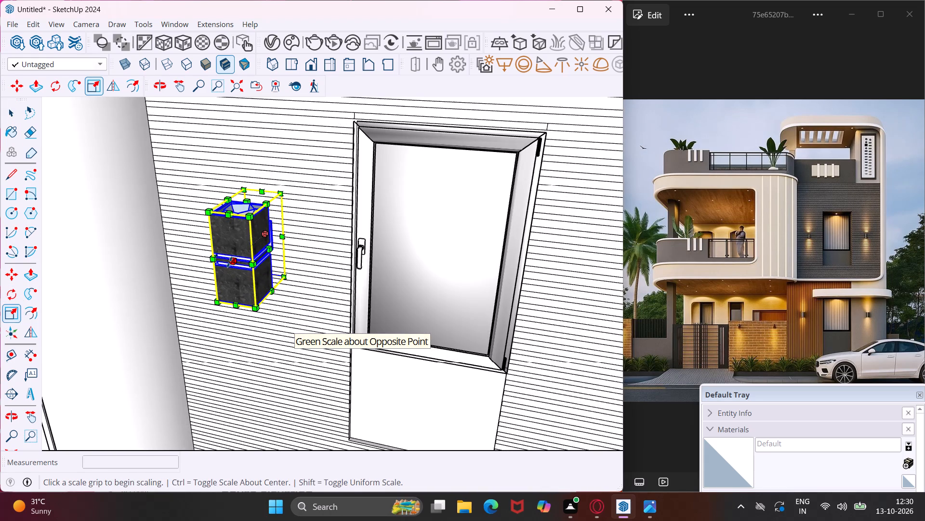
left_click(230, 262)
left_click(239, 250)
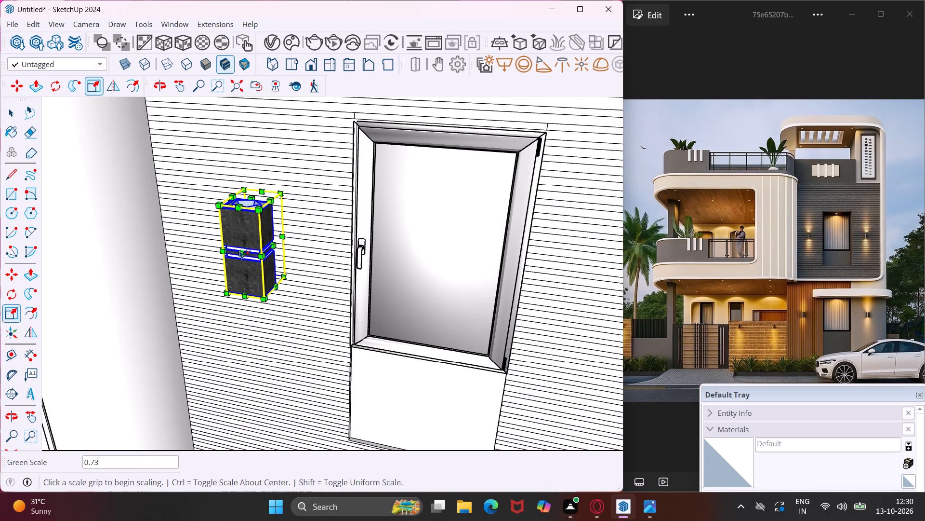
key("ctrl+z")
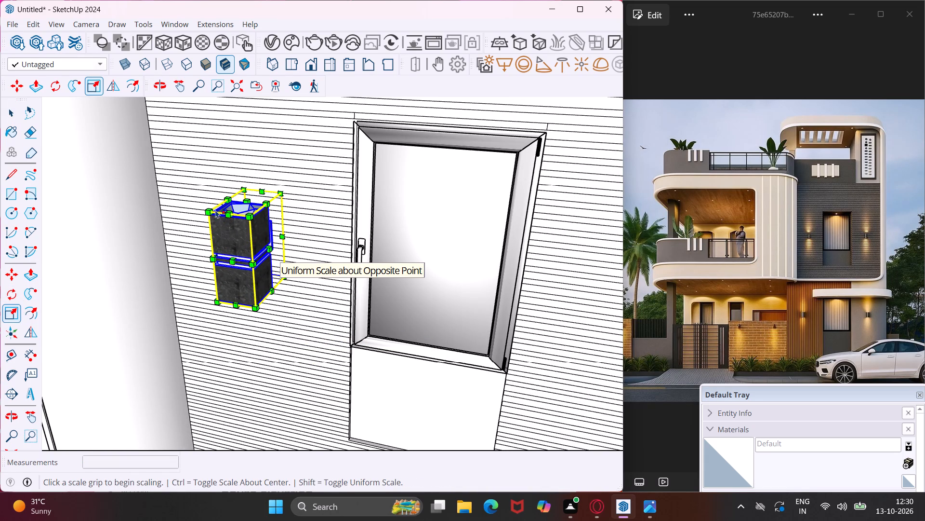
Scale the square wall light uniformly to about 0.67 from its upper front corner.
left_click(211, 210)
left_click(238, 234)
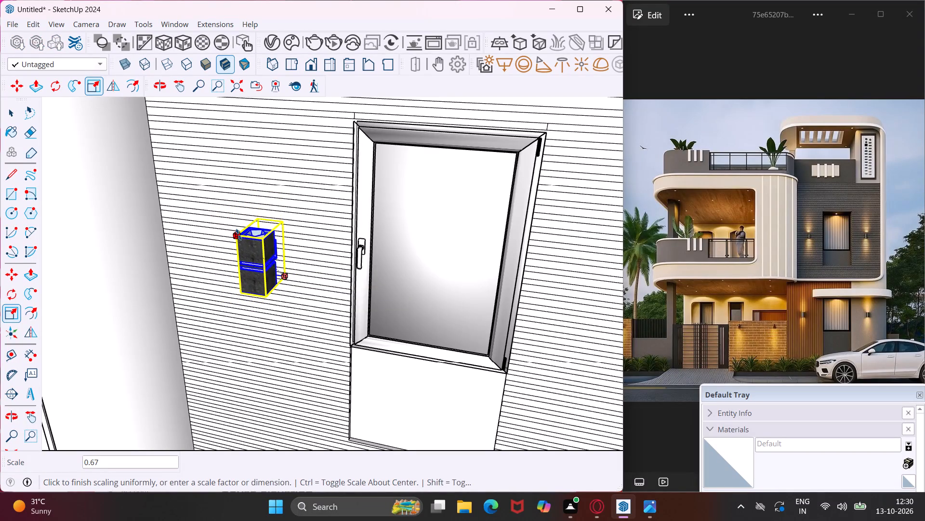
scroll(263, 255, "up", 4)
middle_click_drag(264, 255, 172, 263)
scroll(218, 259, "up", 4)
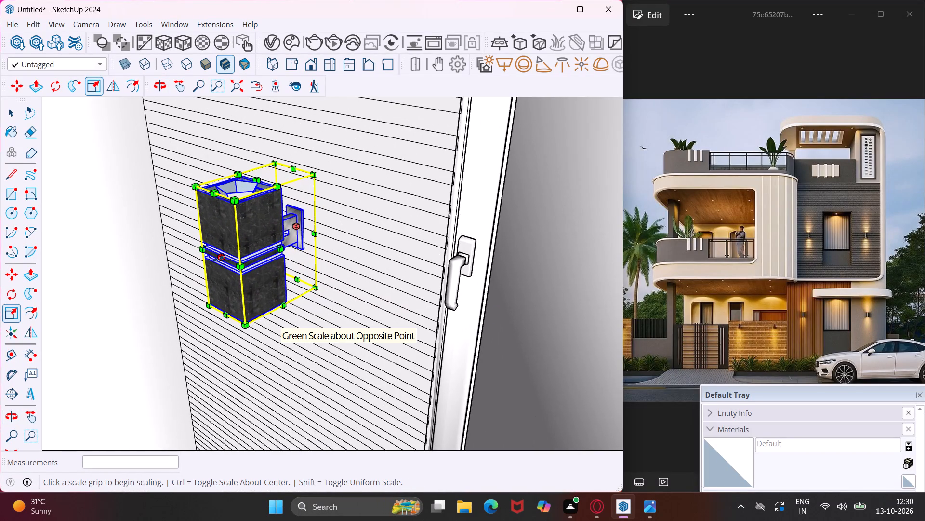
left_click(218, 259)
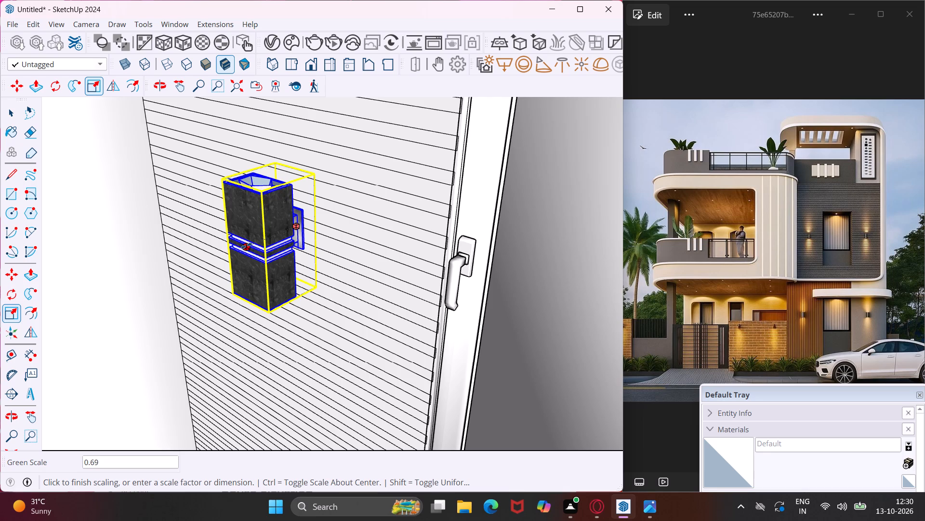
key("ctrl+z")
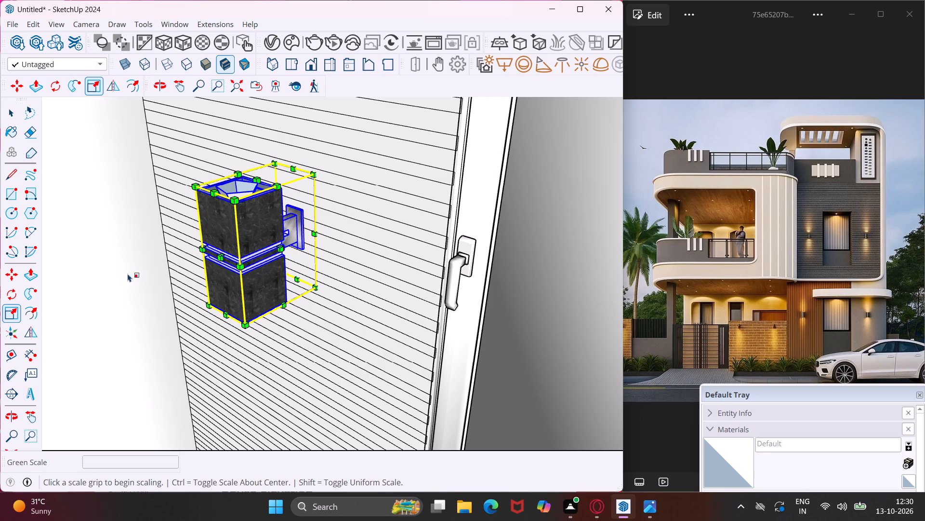
Move the wall light about 1 13/16" along the green axis, pushing its mounting bracket into the grooved wall.
left_click(16, 278)
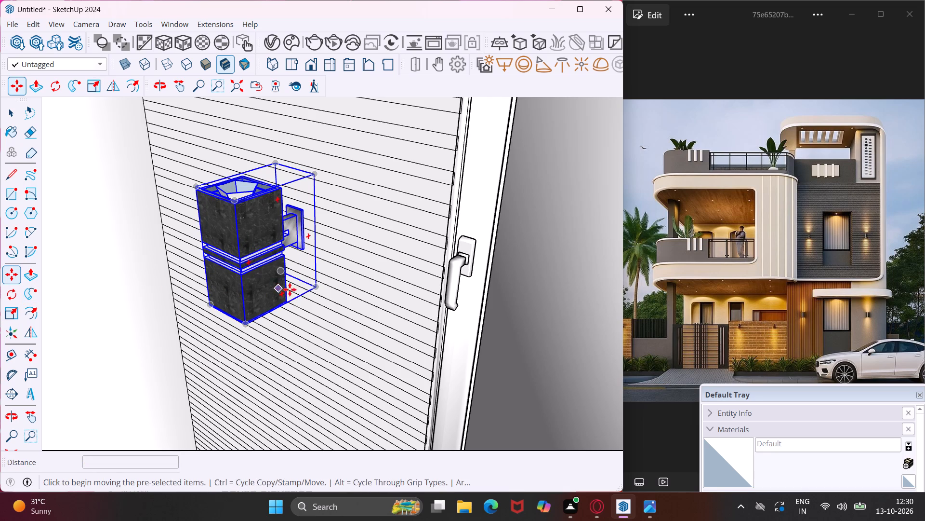
left_click(127, 319)
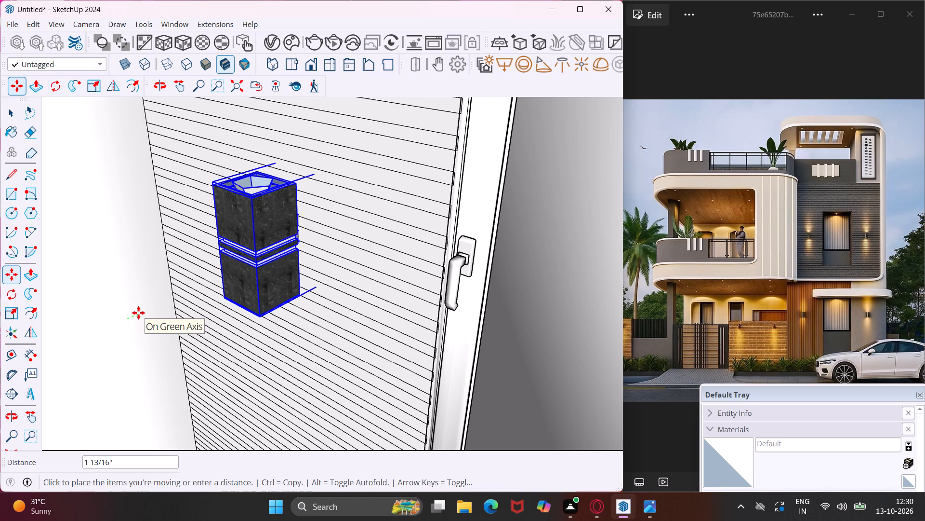
left_click(138, 313)
key("Escape")
key("space")
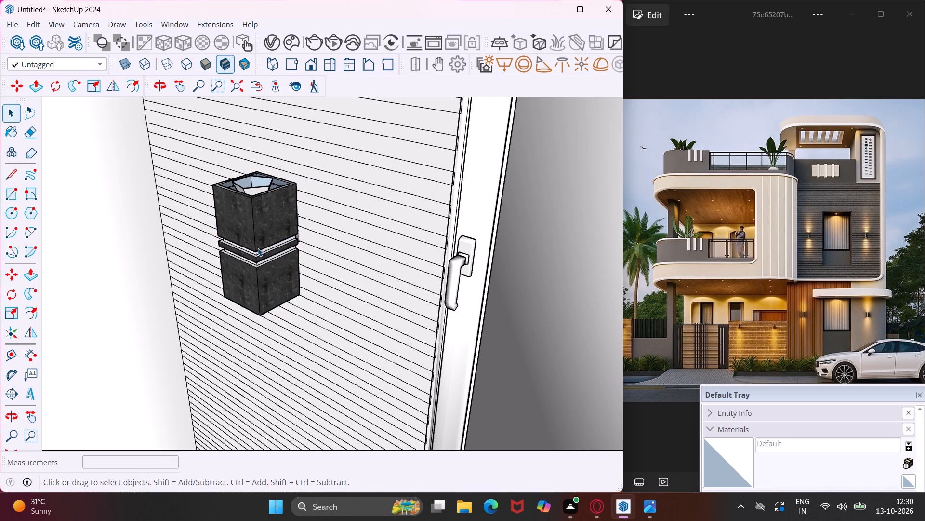
Open the square wall light for editing and select its inner geometry.
scroll(252, 190, "up", 4)
left_click(255, 189)
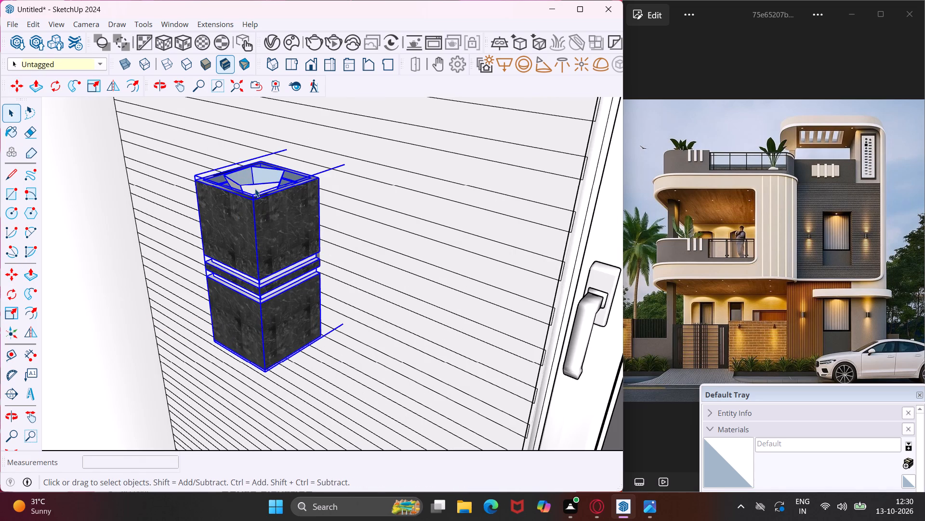
double_click(255, 189)
left_click(255, 189)
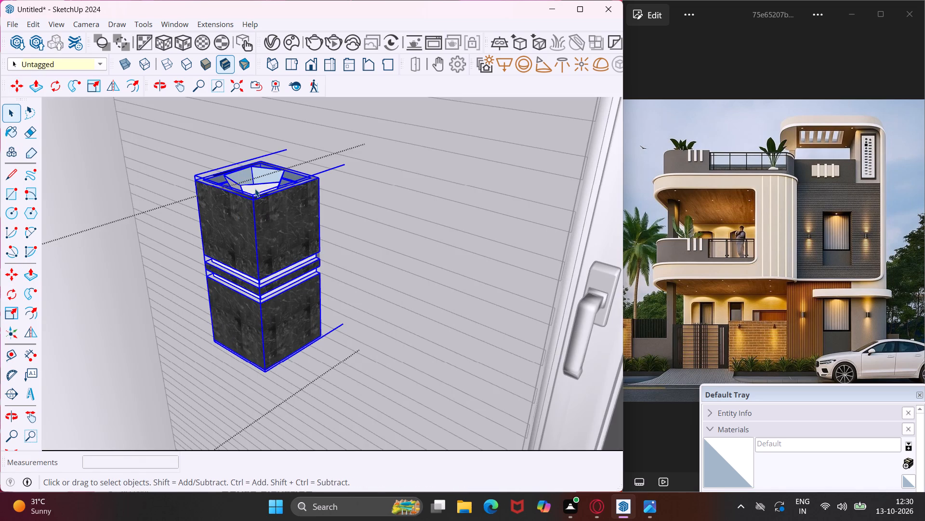
Place a downward-pointing spot light inside the open reflector at the bottom of the square wall light.
scroll(265, 203, "down", 7)
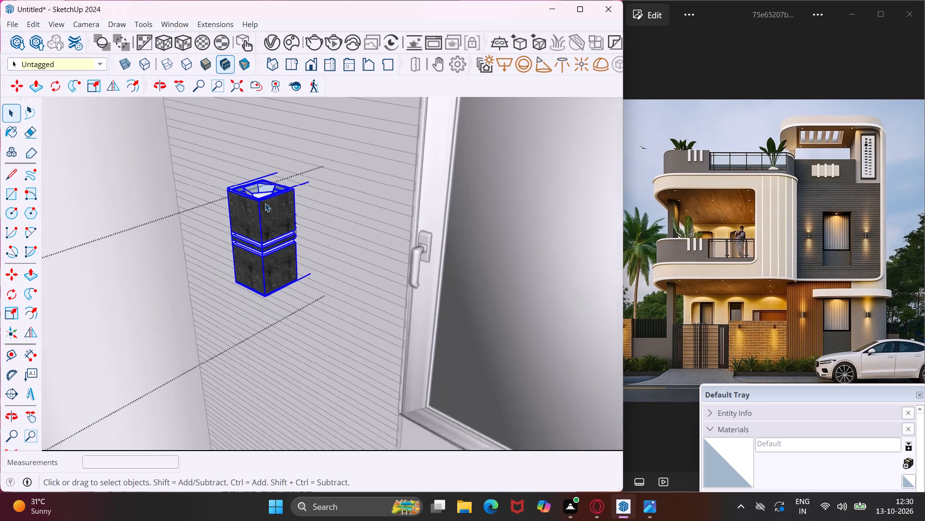
scroll(265, 203, "down", 5)
middle_click_drag(245, 213, 308, 199)
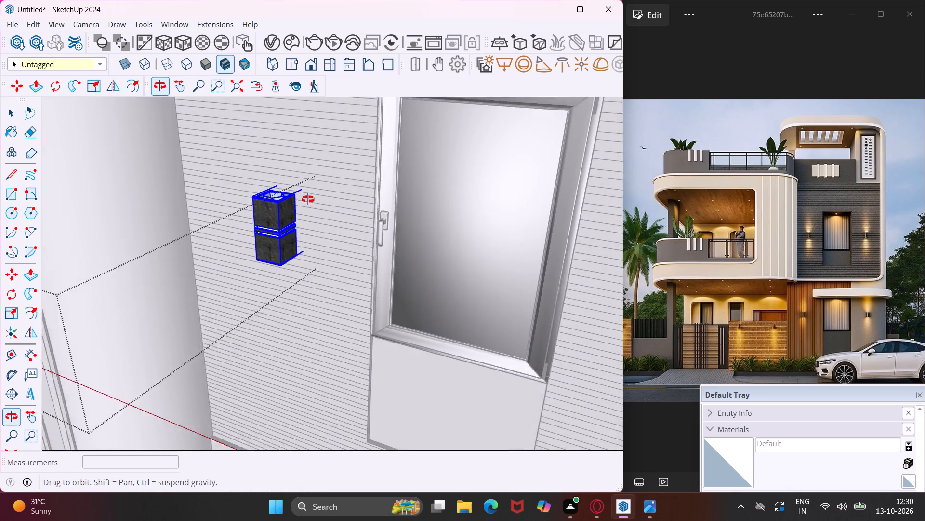
middle_click_drag(308, 199, 328, 193)
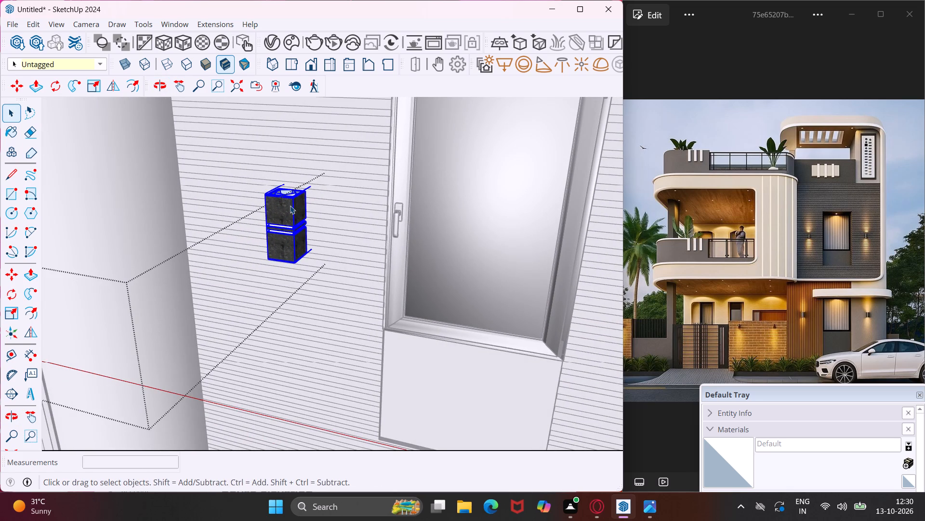
left_click(539, 68)
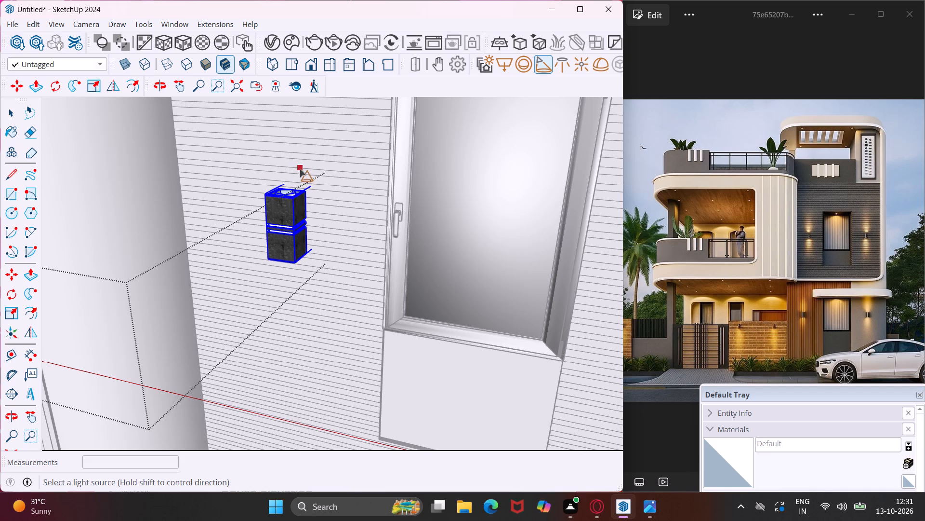
scroll(279, 199, "up", 8)
middle_click_drag(279, 199, 285, 189)
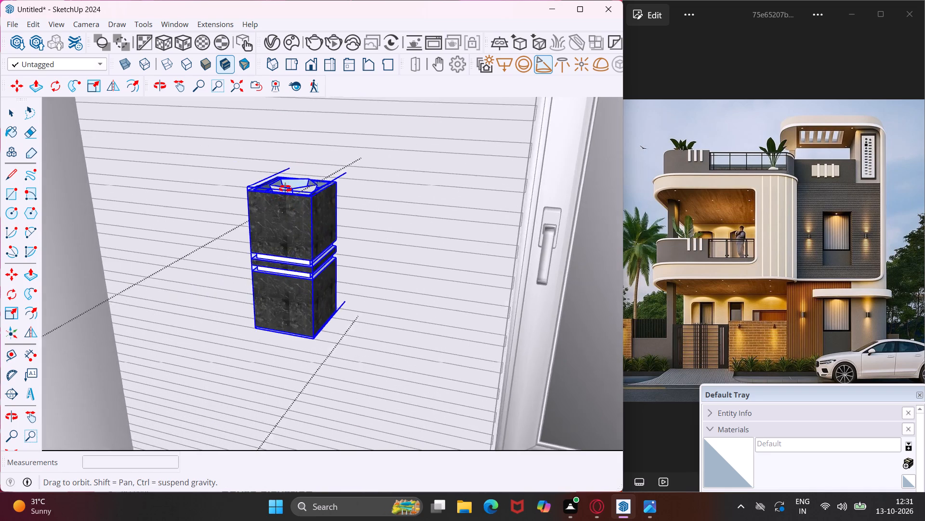
middle_click_drag(285, 189, 380, 45)
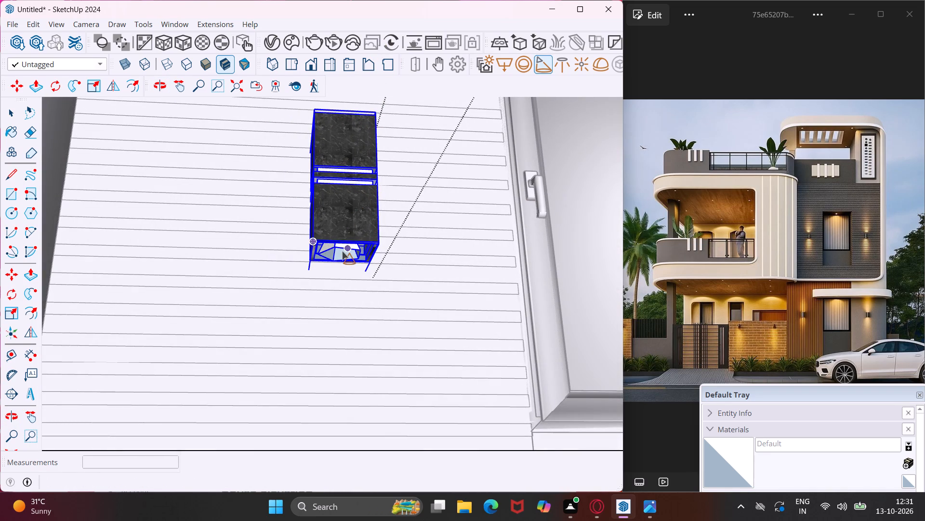
scroll(342, 251, "up", 7)
middle_click_drag(341, 253, 387, 187)
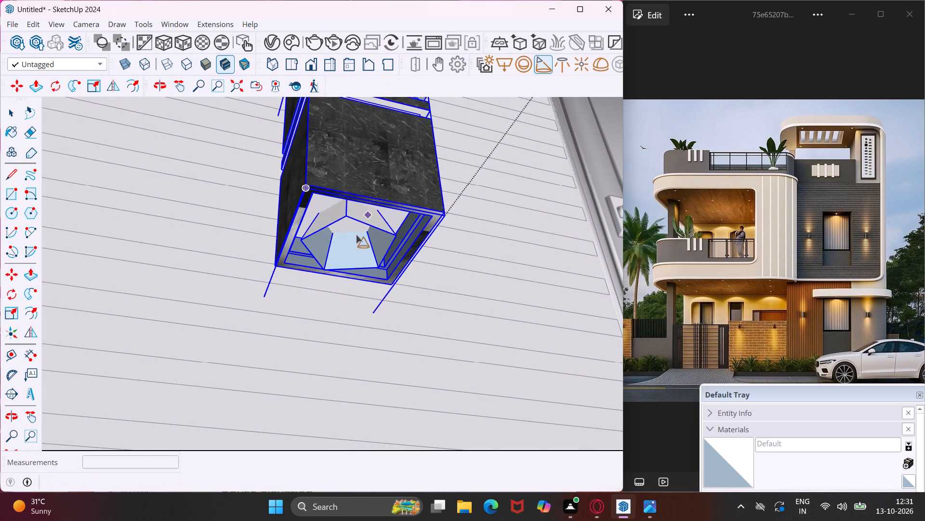
left_click(351, 228)
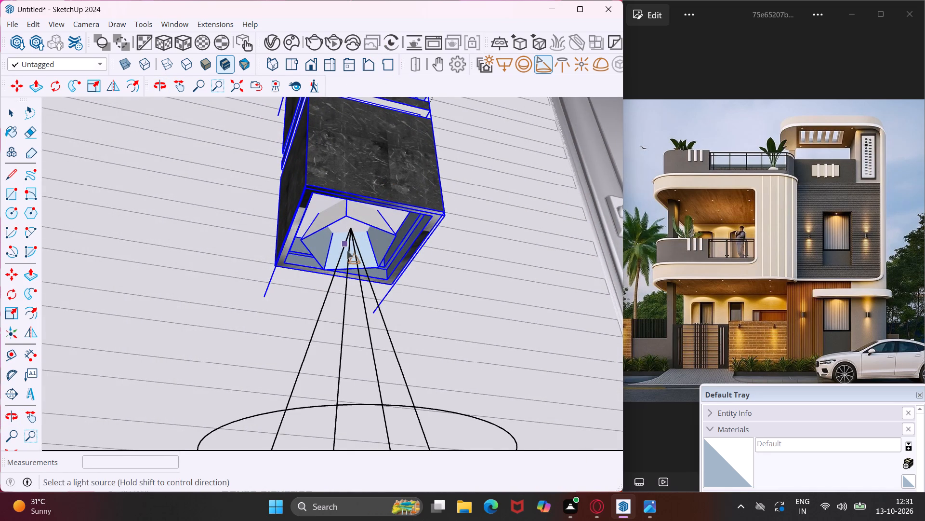
middle_click_drag(356, 306, 319, 347)
scroll(313, 331, "down", 10)
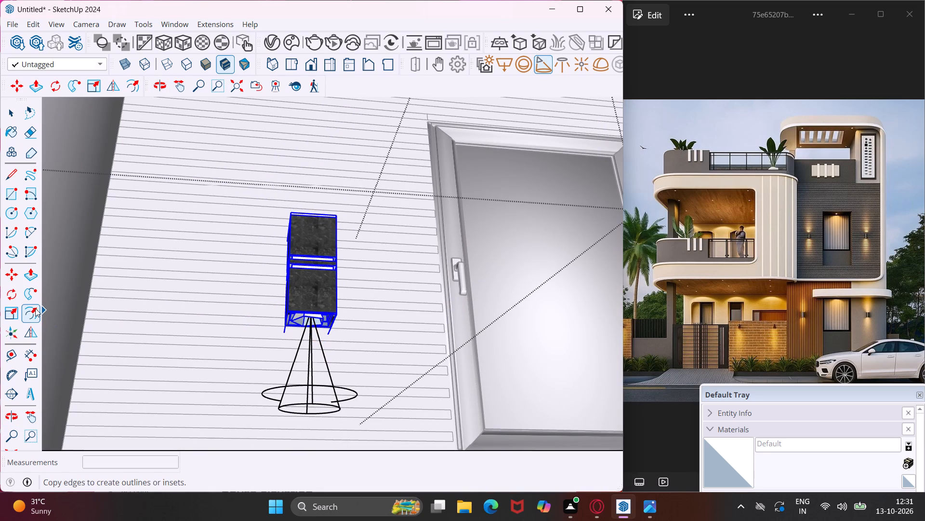
key("Escape")
key("space")
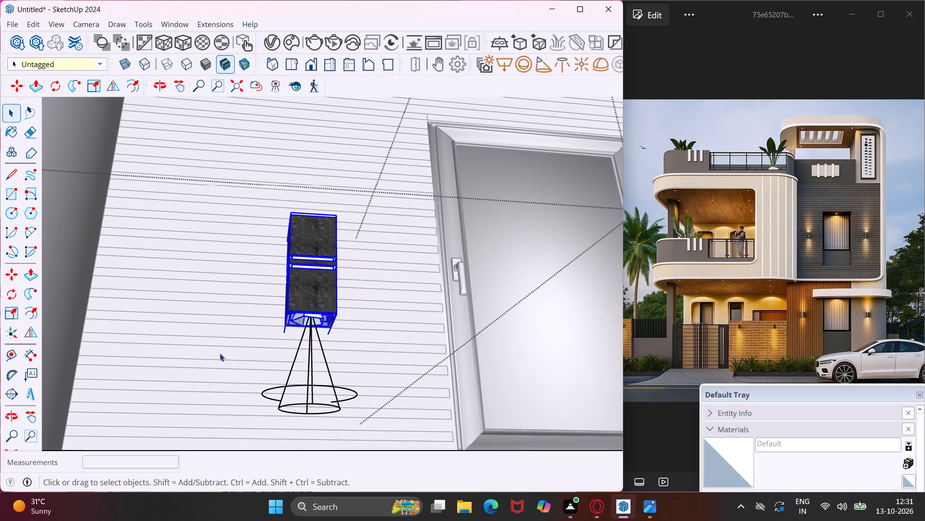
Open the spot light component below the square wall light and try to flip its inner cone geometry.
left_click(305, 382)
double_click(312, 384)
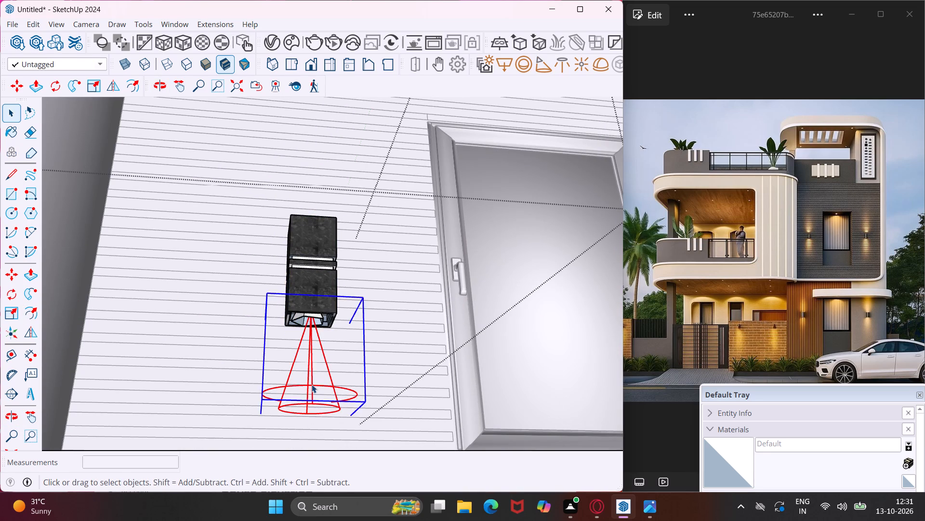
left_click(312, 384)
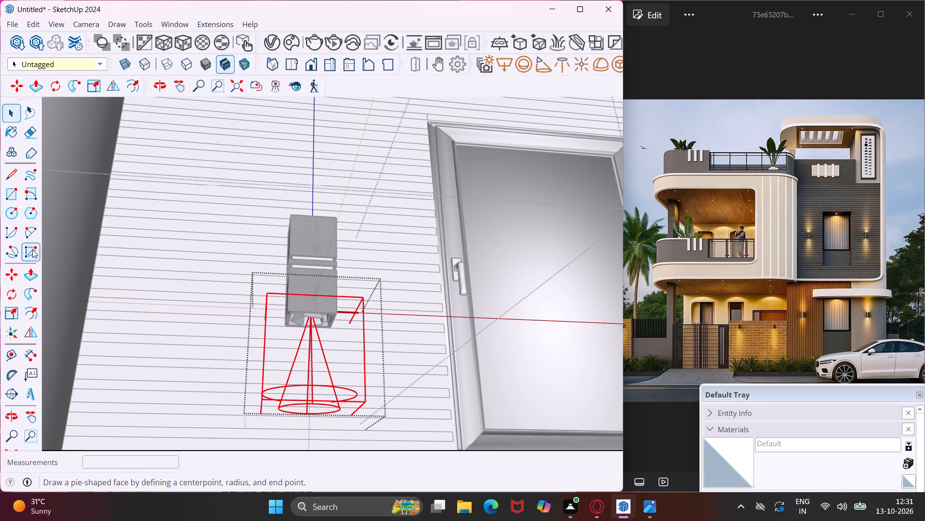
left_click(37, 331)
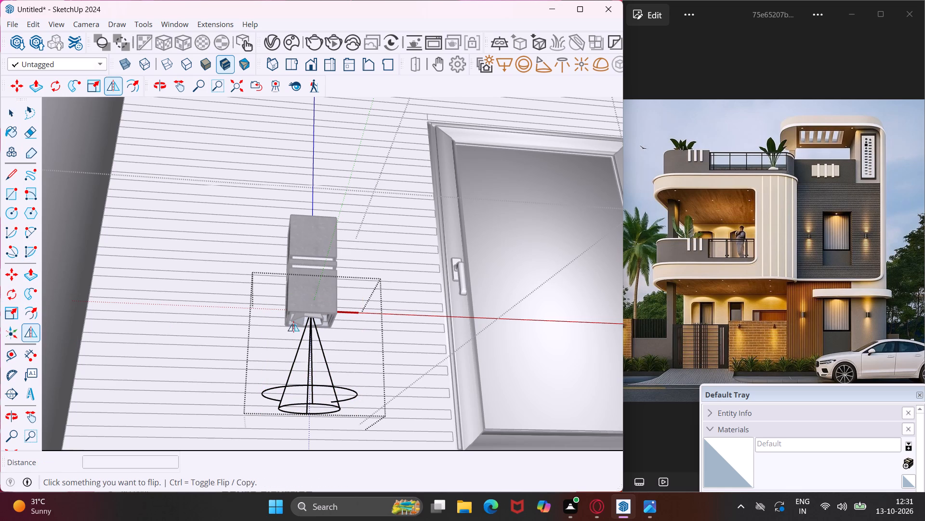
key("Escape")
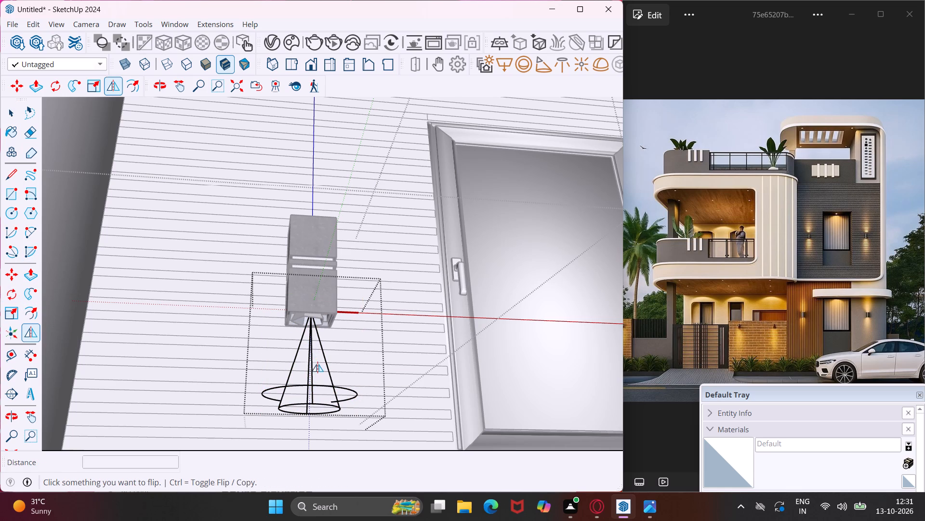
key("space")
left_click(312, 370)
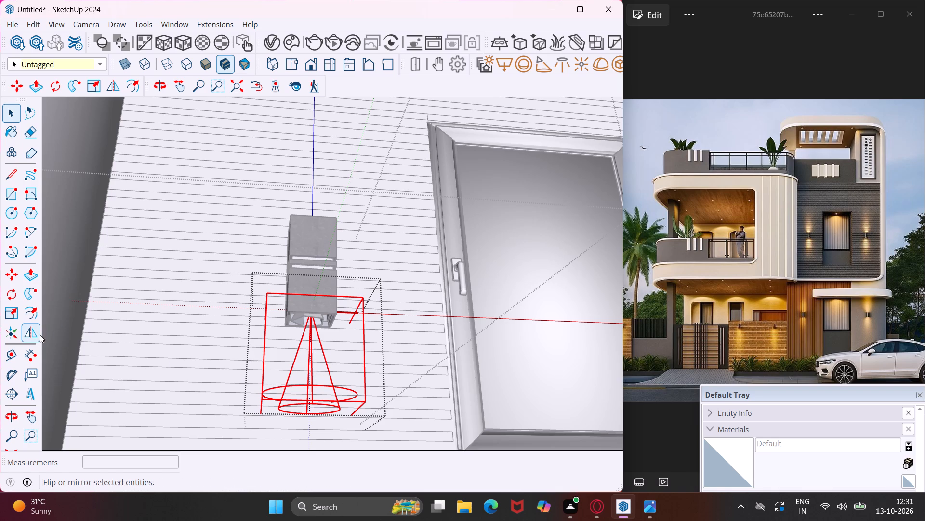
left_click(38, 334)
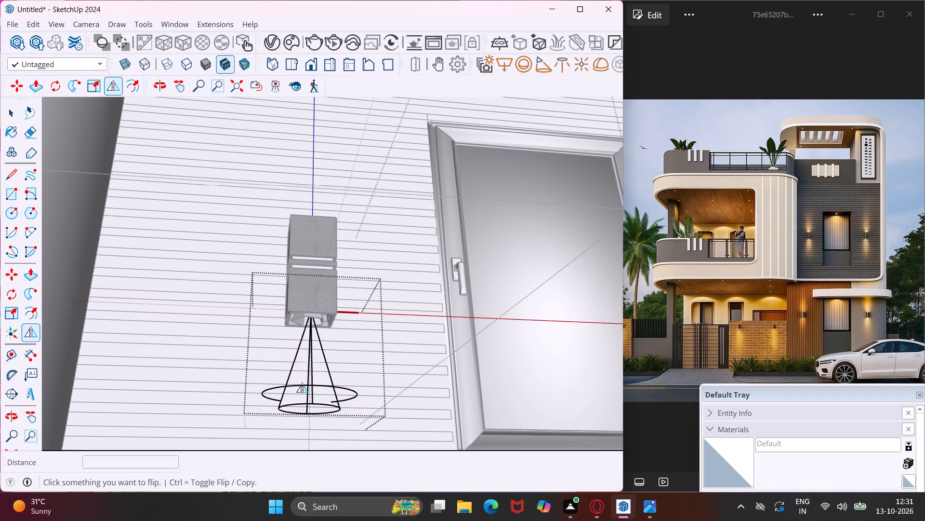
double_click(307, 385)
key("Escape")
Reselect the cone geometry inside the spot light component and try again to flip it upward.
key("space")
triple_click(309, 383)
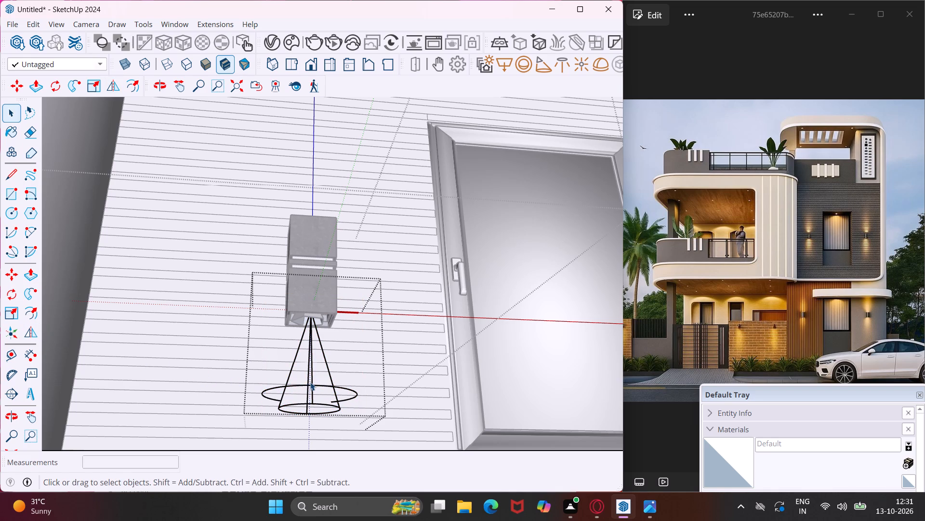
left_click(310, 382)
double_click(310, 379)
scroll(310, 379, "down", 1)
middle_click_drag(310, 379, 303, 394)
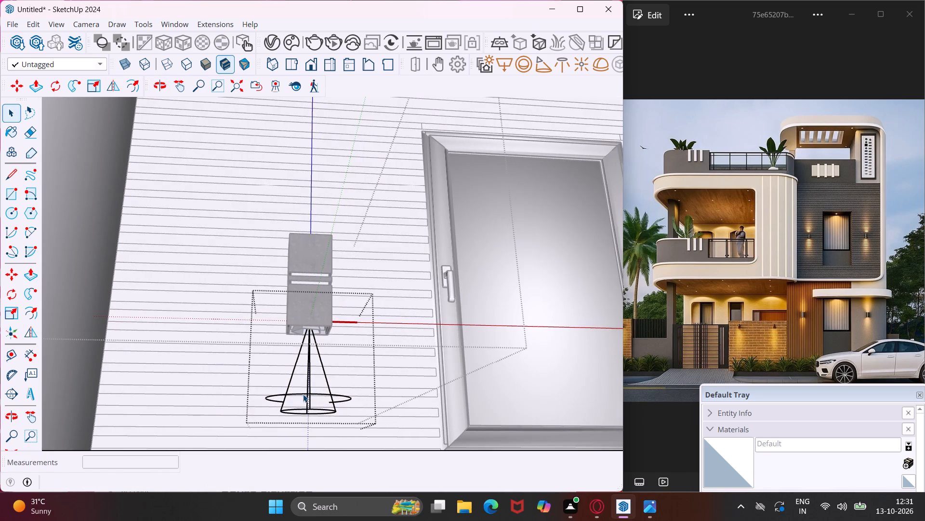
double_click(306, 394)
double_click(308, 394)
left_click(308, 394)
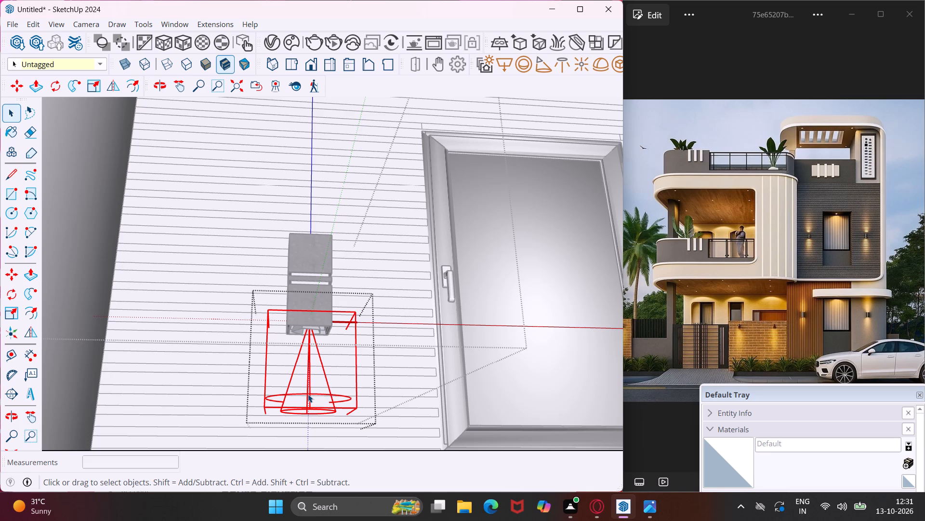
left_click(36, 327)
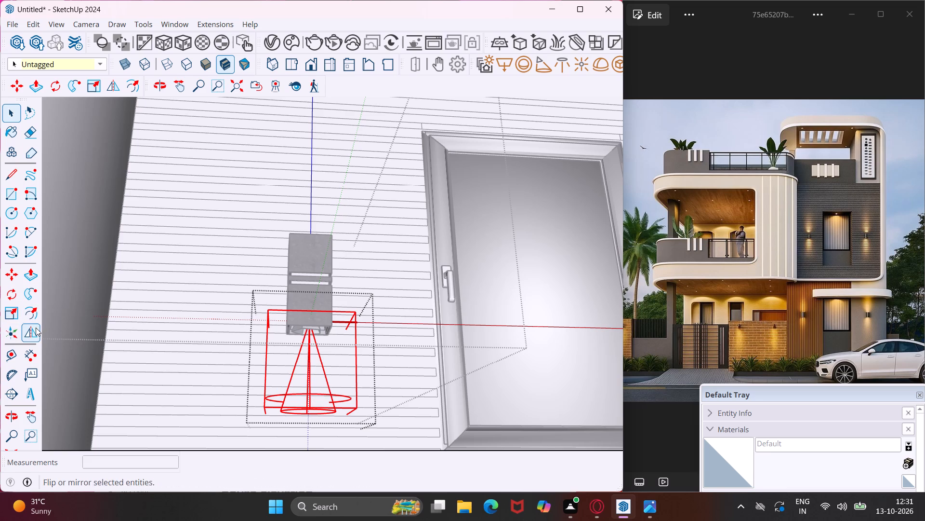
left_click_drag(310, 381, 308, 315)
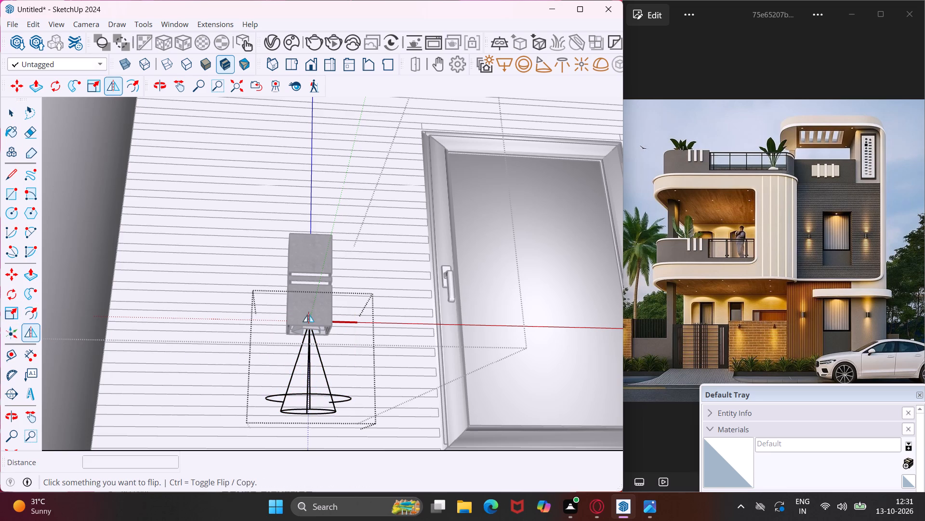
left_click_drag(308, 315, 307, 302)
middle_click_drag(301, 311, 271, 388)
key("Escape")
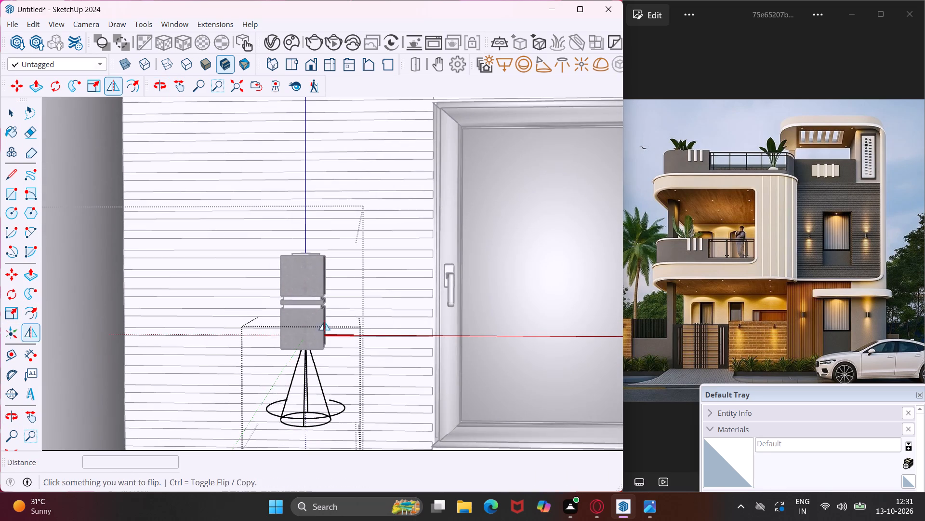
Open the square wall light's body, select all of its connected geometry and make it a group.
key("space")
scroll(311, 340, "up", 4)
triple_click(310, 342)
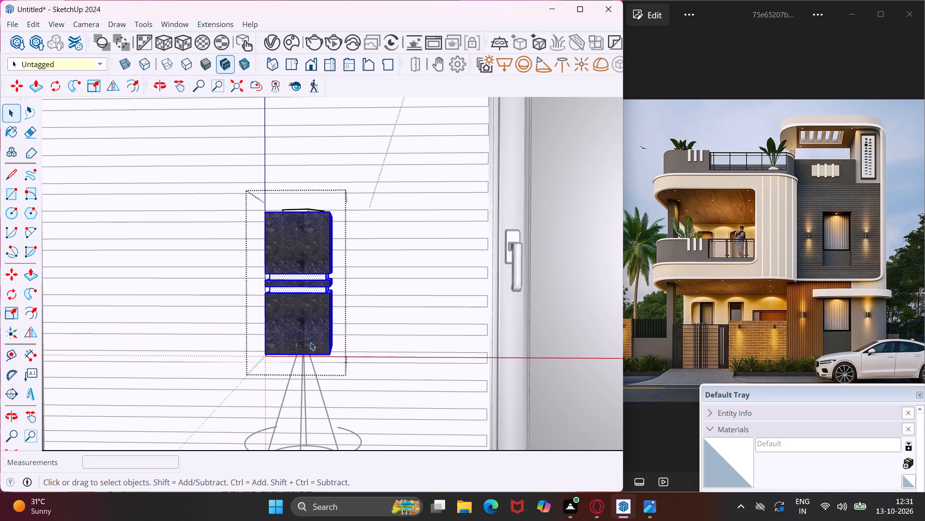
left_click(303, 387, "ctrl")
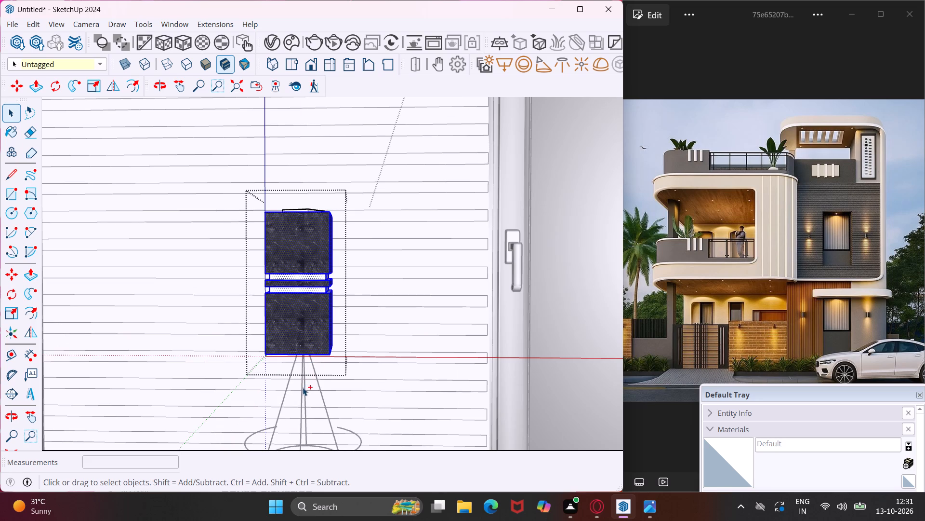
double_click(303, 387, "ctrl")
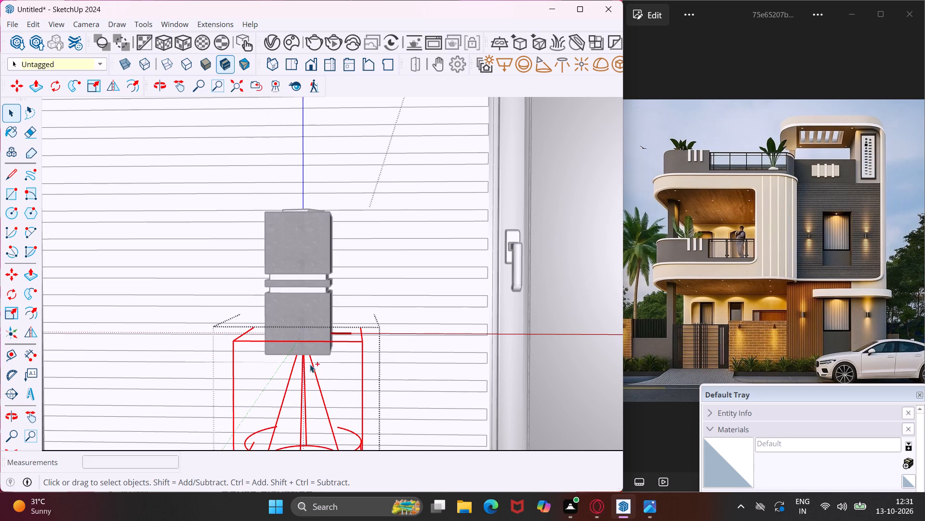
left_click(313, 351, "ctrl")
double_click(313, 351, "ctrl")
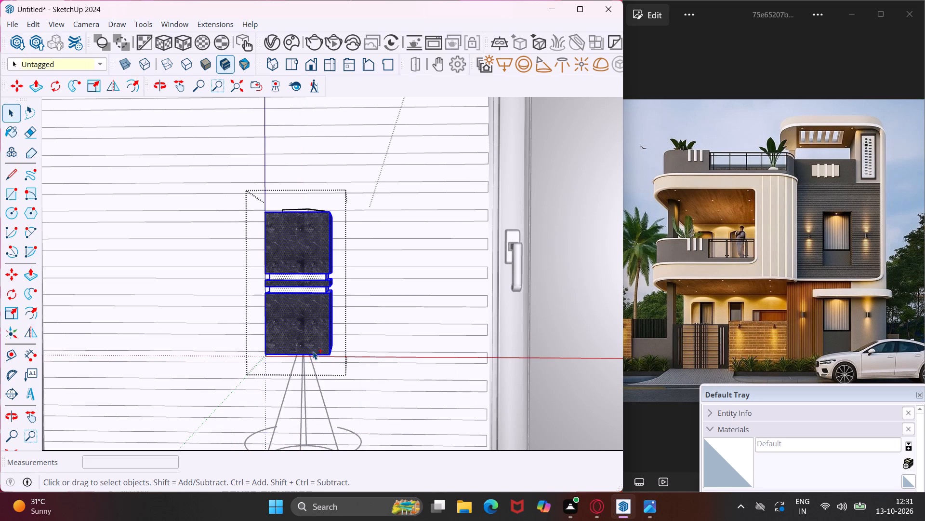
middle_click_drag(307, 324, 319, 355, "ctrl")
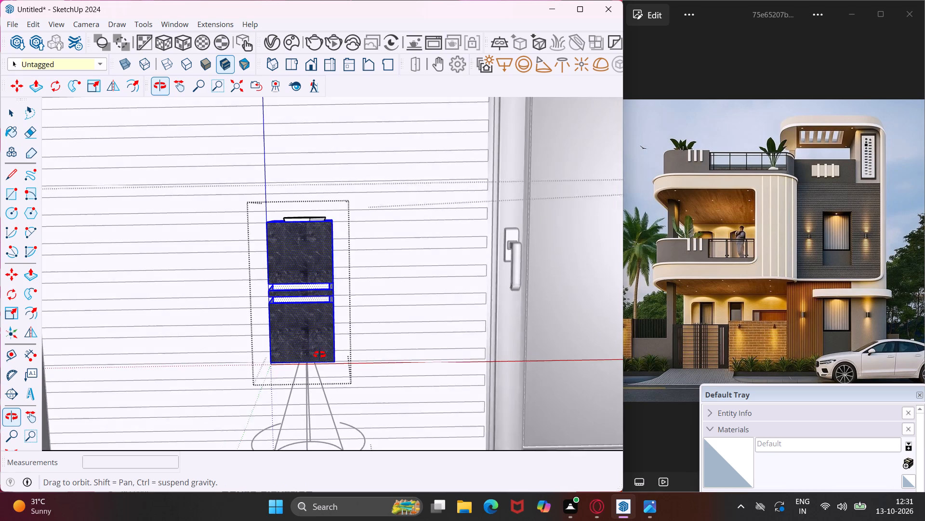
middle_click_drag(319, 355, 320, 356, "ctrl")
right_click(299, 307)
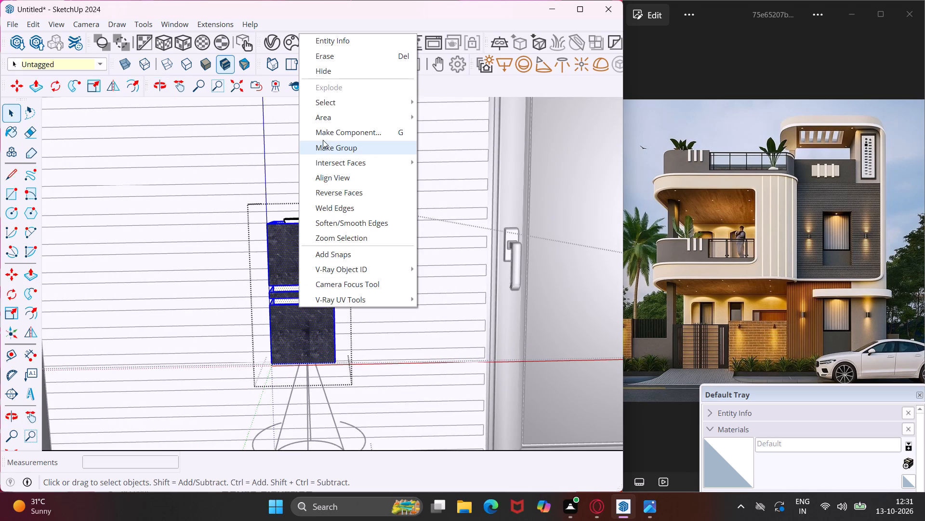
left_click(323, 140)
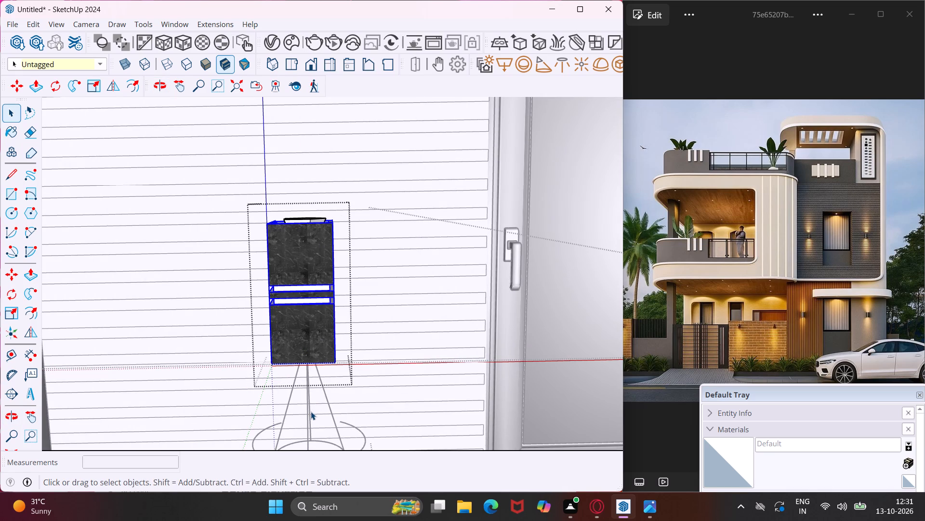
Explode the spot light component below the wall light.
left_click(308, 415)
left_click(308, 415)
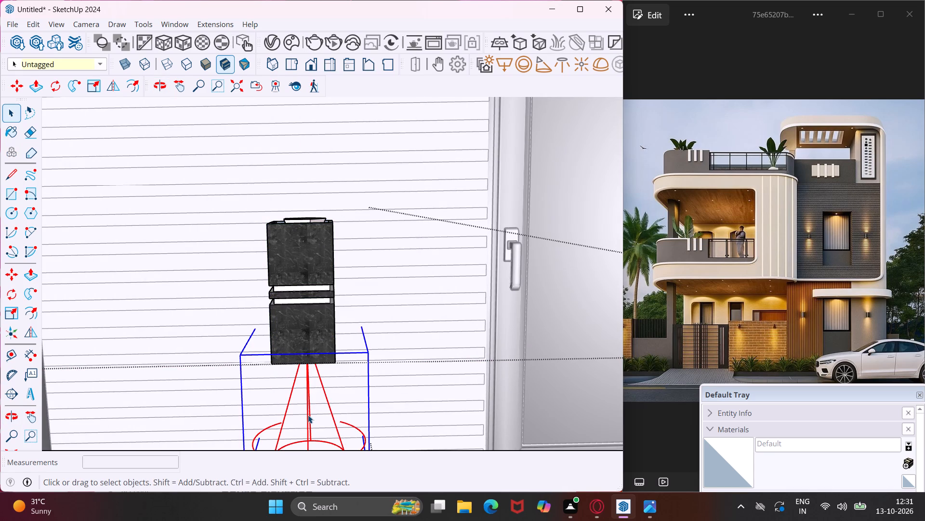
right_click(308, 415)
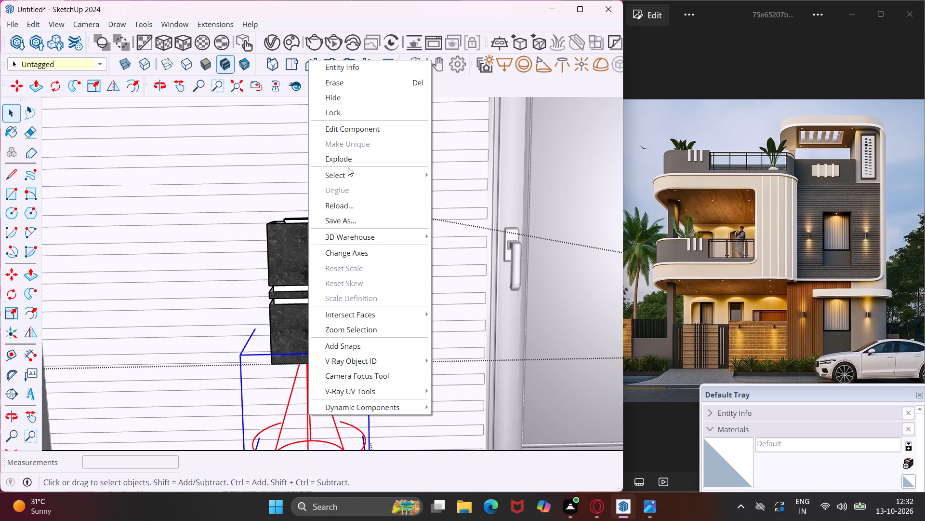
left_click(348, 164)
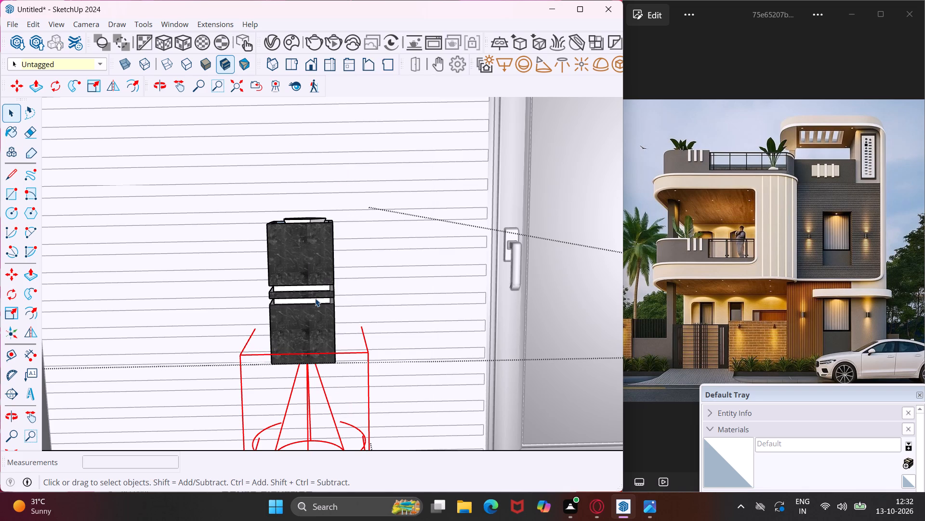
Explode the outer group of the square wall light's body.
left_click(315, 298)
right_click(315, 313)
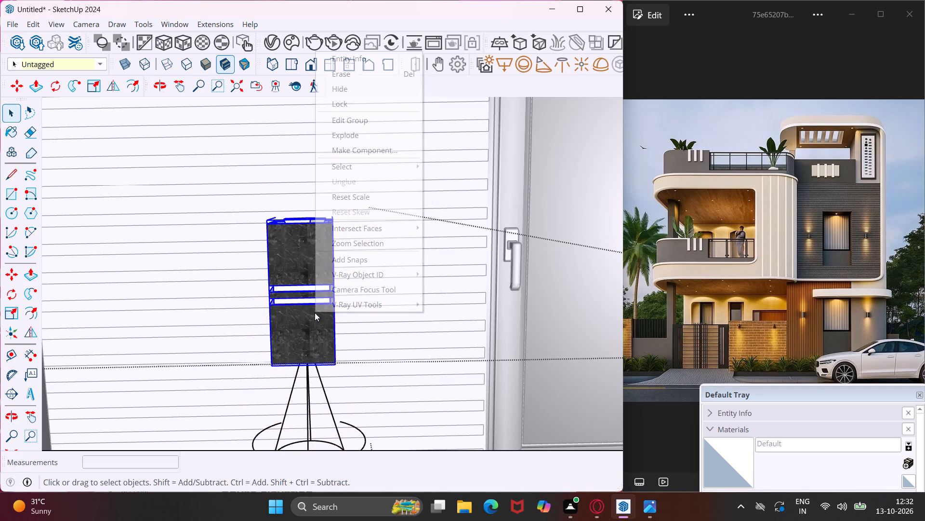
left_click(340, 141)
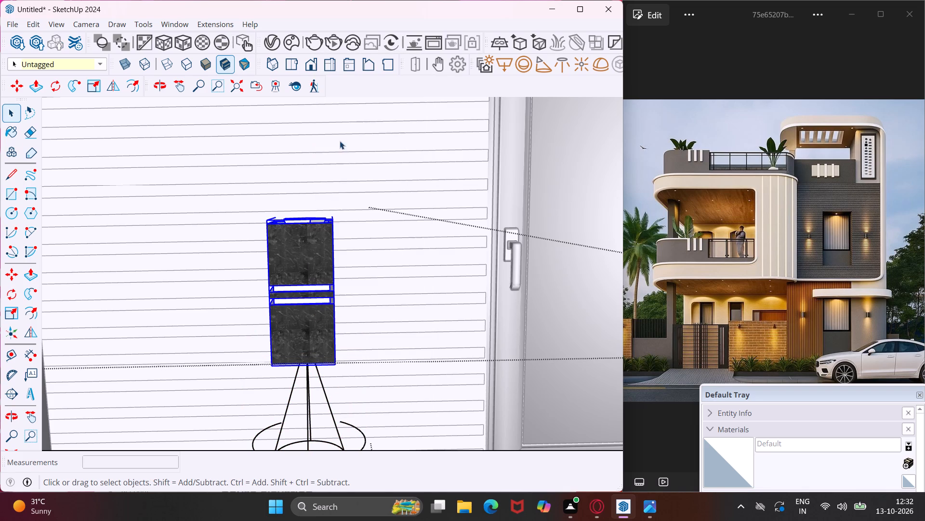
Add the spot light to the selected wall light parts and try to group them all together.
left_click(309, 396, "ctrl")
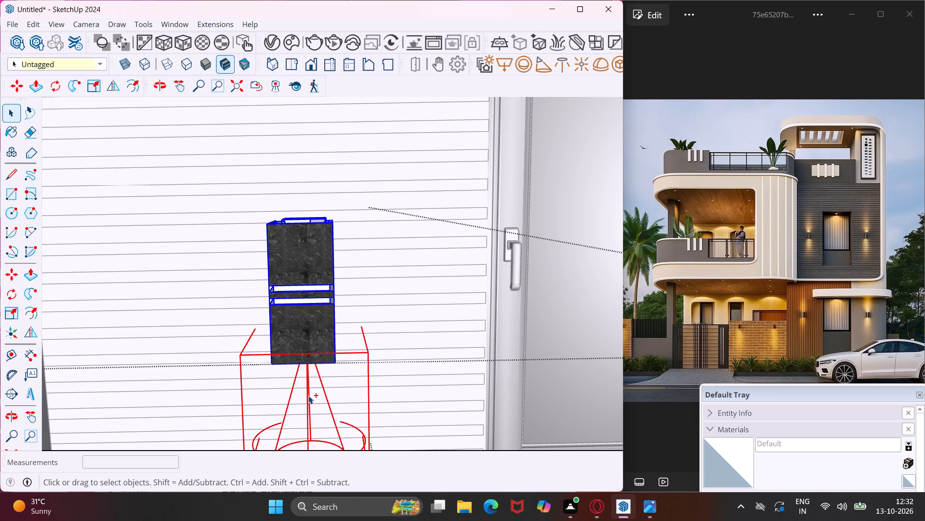
right_click(306, 302)
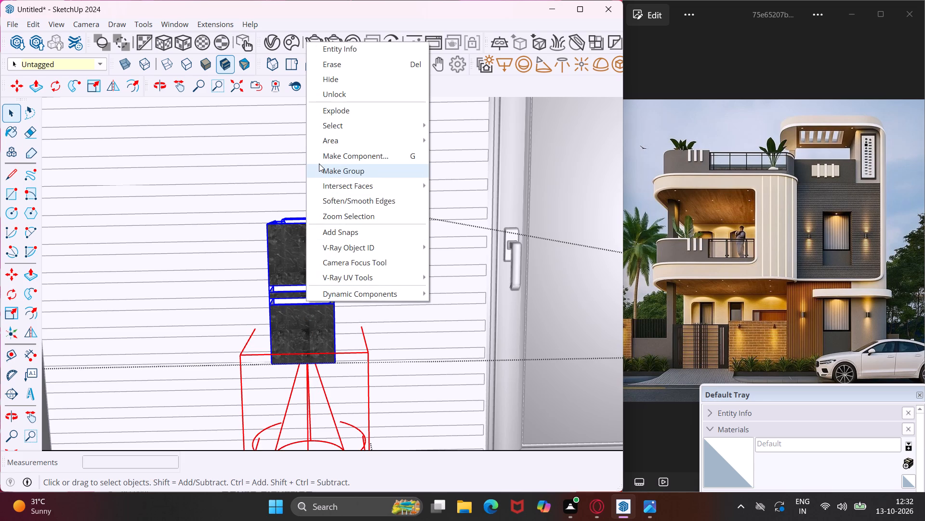
left_click(319, 164)
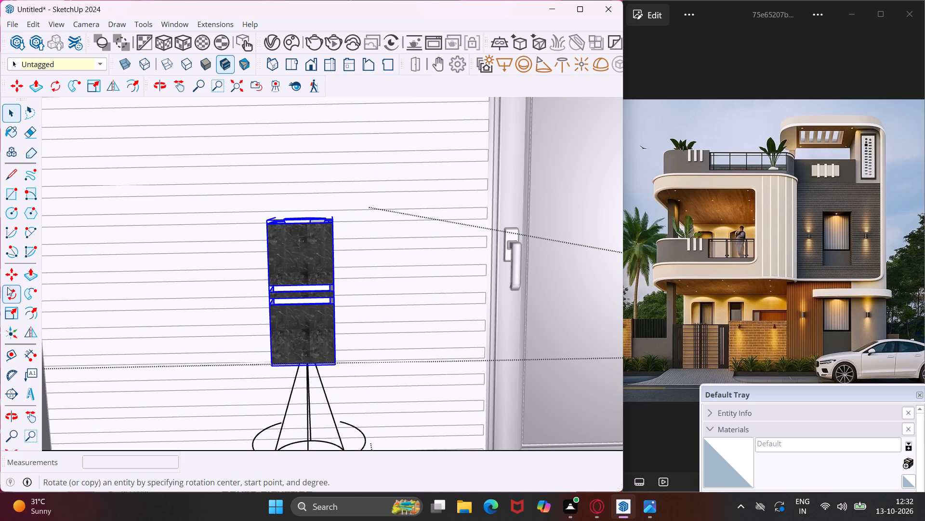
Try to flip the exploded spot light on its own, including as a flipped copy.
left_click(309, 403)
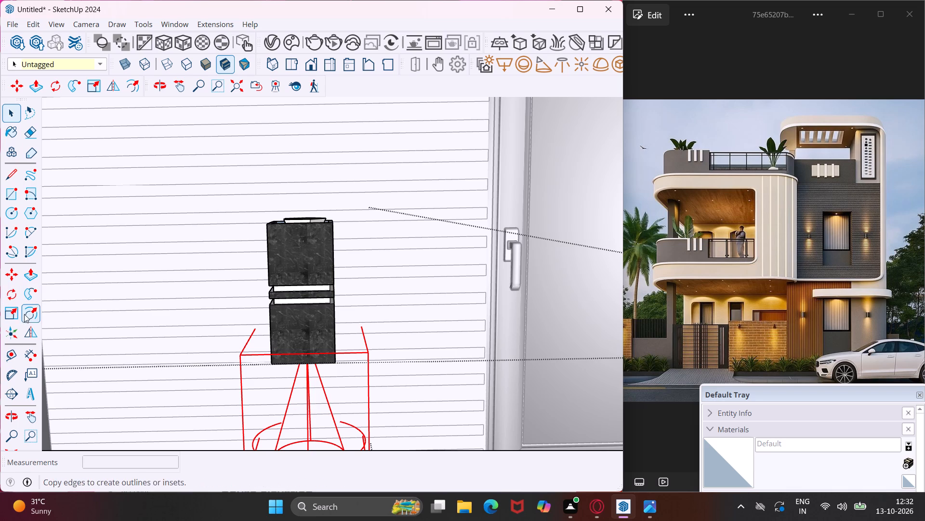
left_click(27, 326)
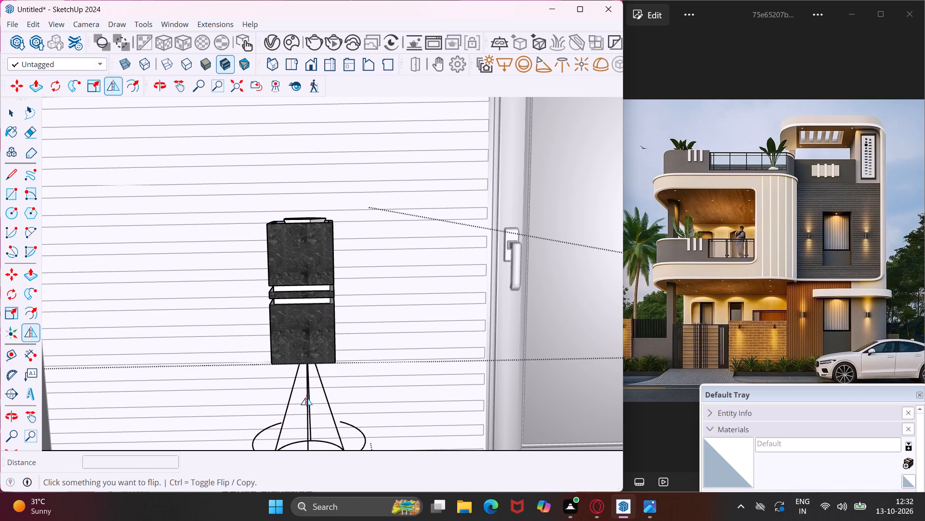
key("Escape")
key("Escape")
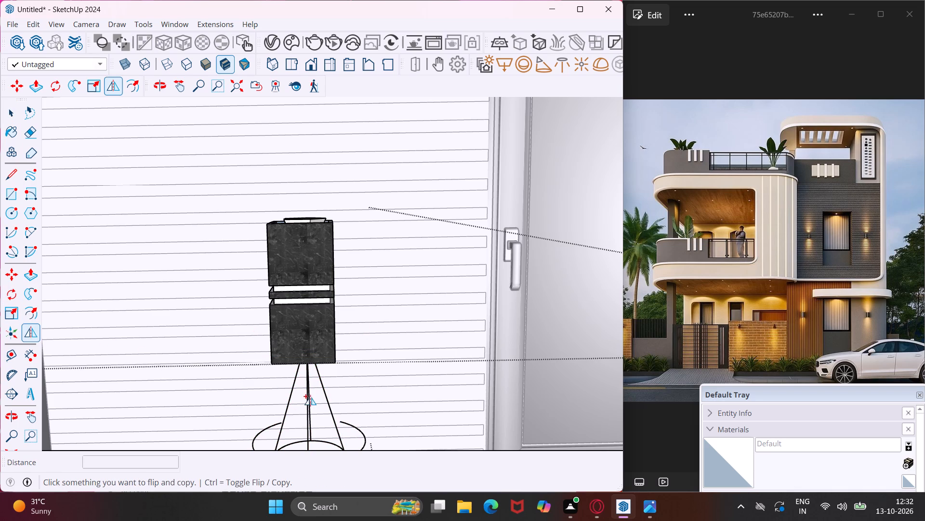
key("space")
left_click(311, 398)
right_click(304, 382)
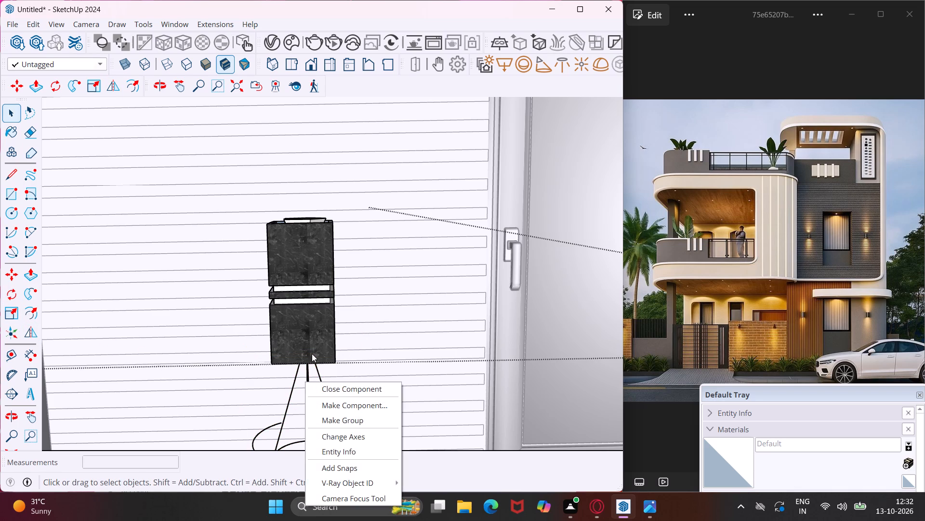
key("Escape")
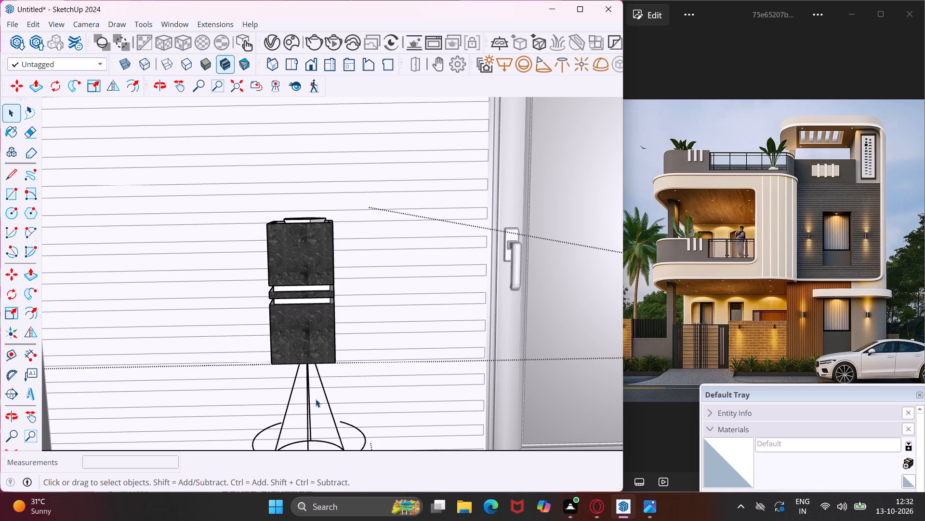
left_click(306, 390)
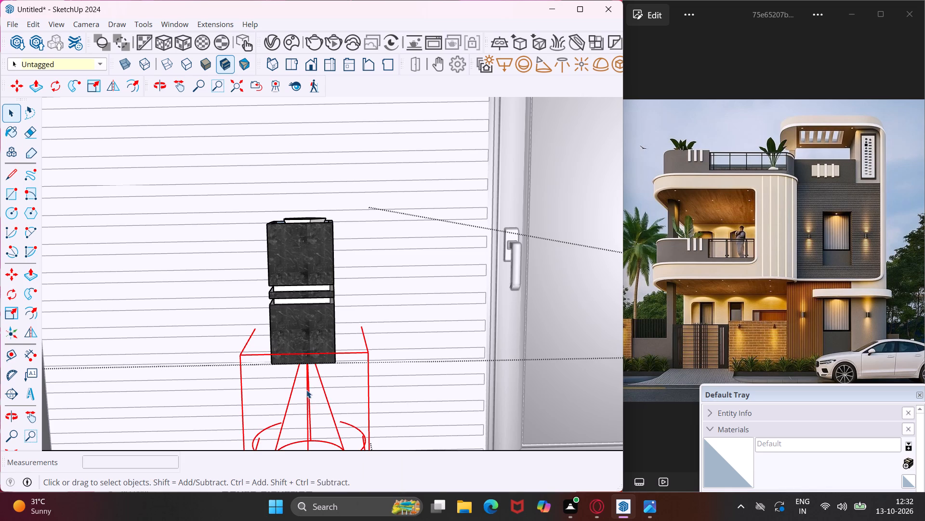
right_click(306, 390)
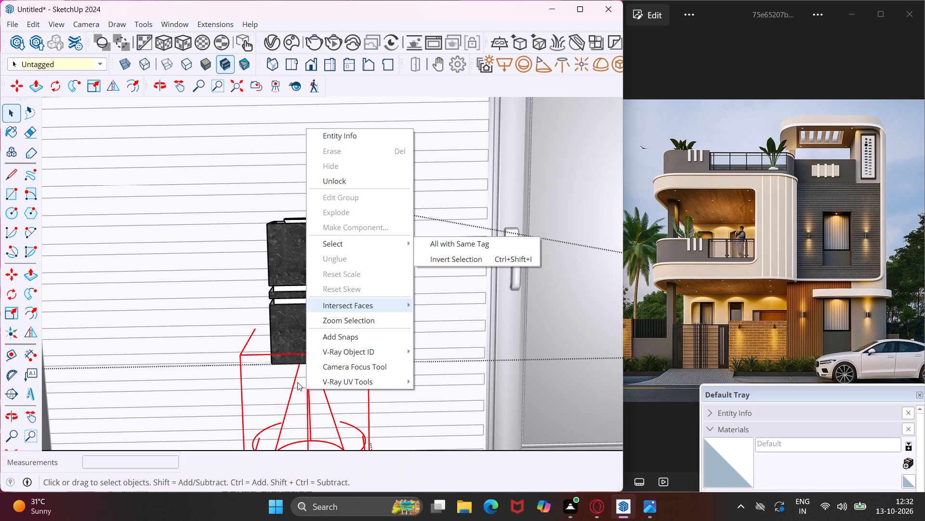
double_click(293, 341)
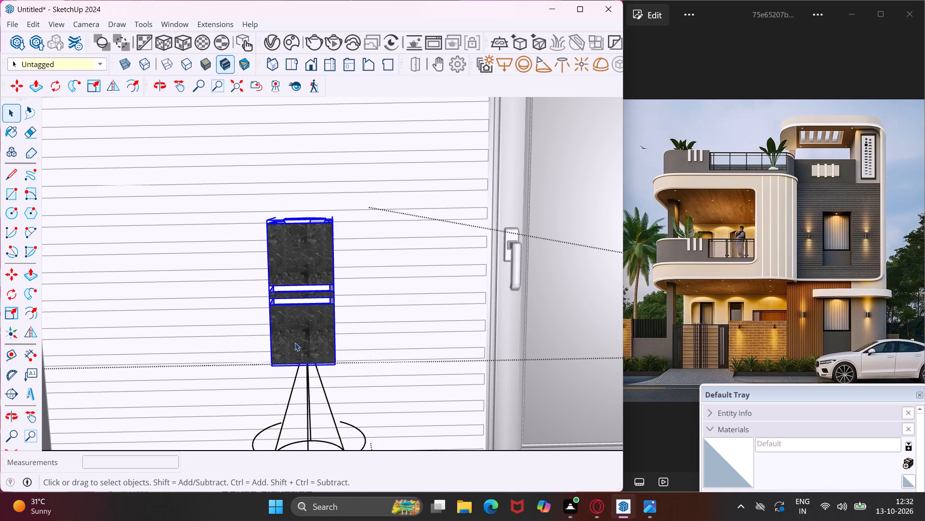
Open the wall light's group for editing and explode the nested group that forms its body.
double_click(295, 343)
left_click(299, 351)
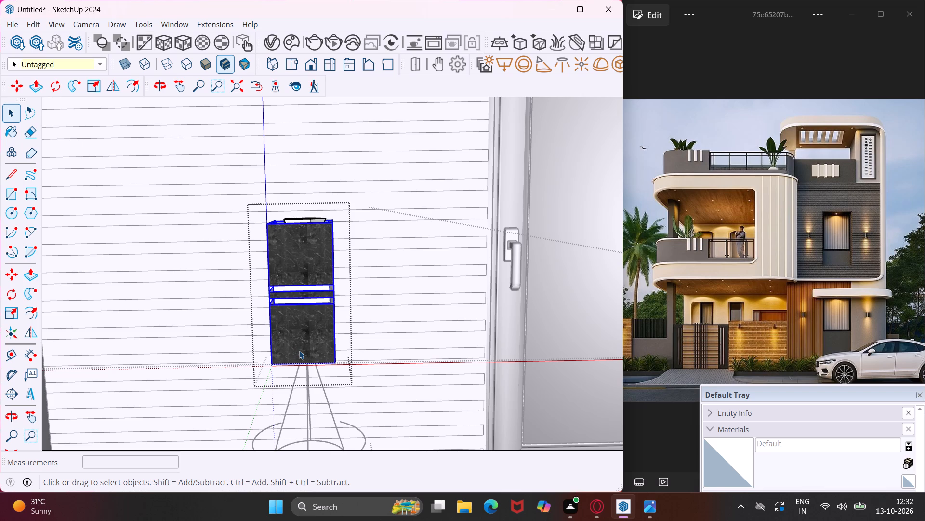
right_click(299, 351)
left_click(328, 158)
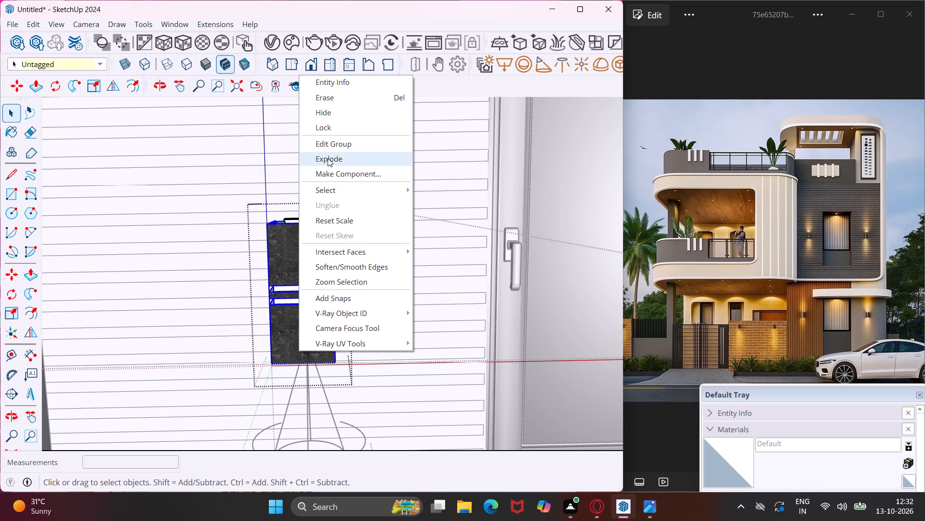
double_click(309, 417)
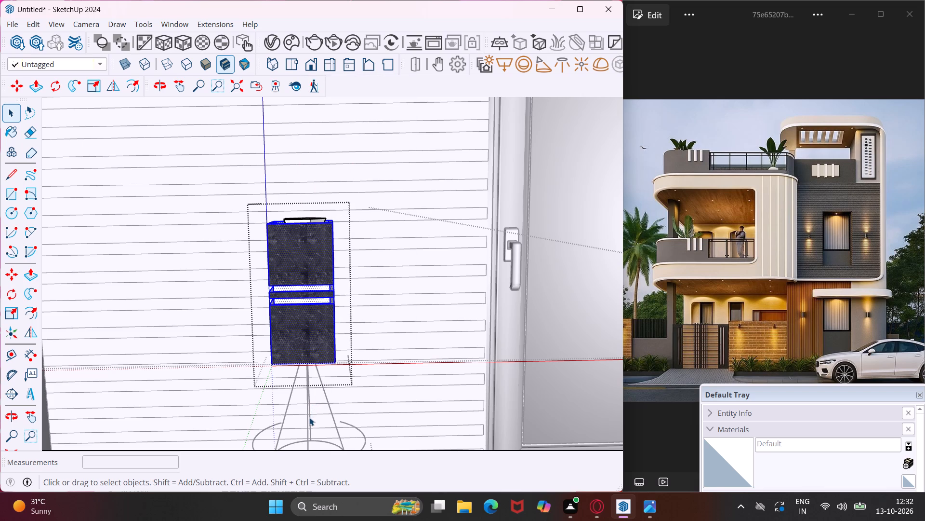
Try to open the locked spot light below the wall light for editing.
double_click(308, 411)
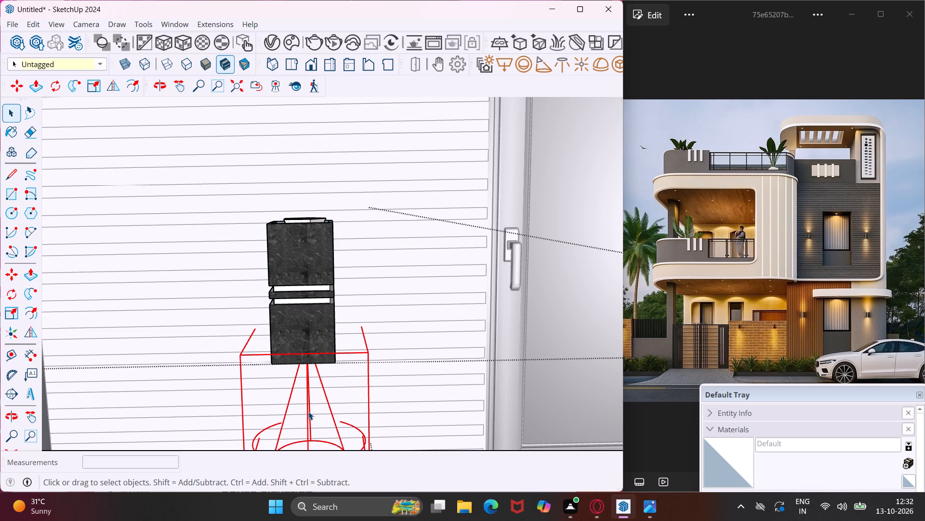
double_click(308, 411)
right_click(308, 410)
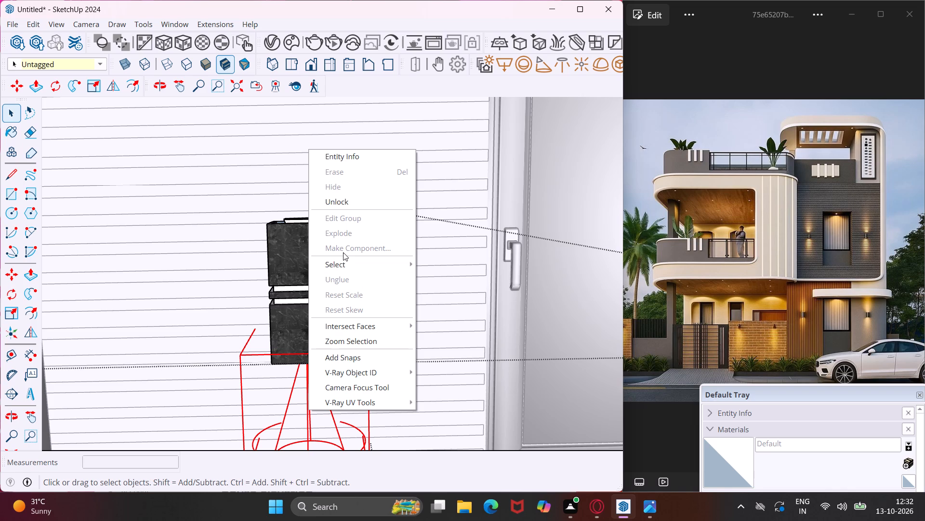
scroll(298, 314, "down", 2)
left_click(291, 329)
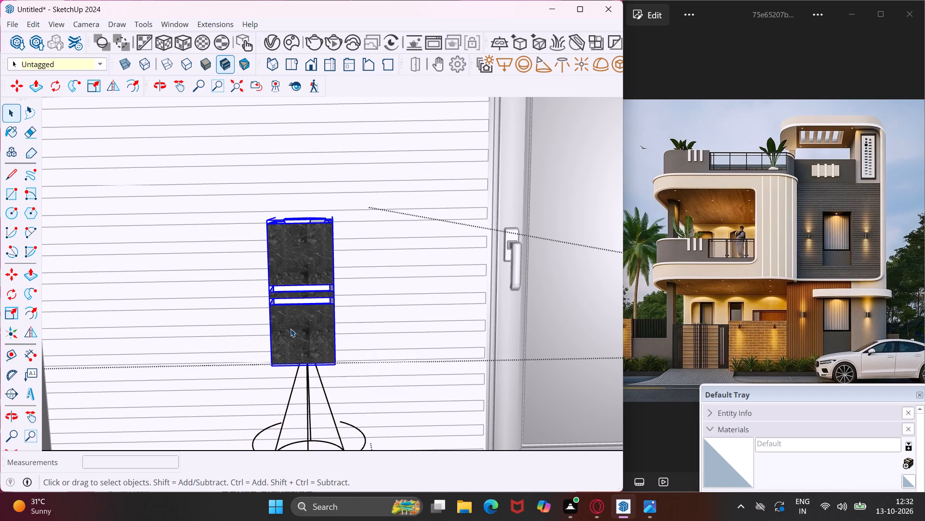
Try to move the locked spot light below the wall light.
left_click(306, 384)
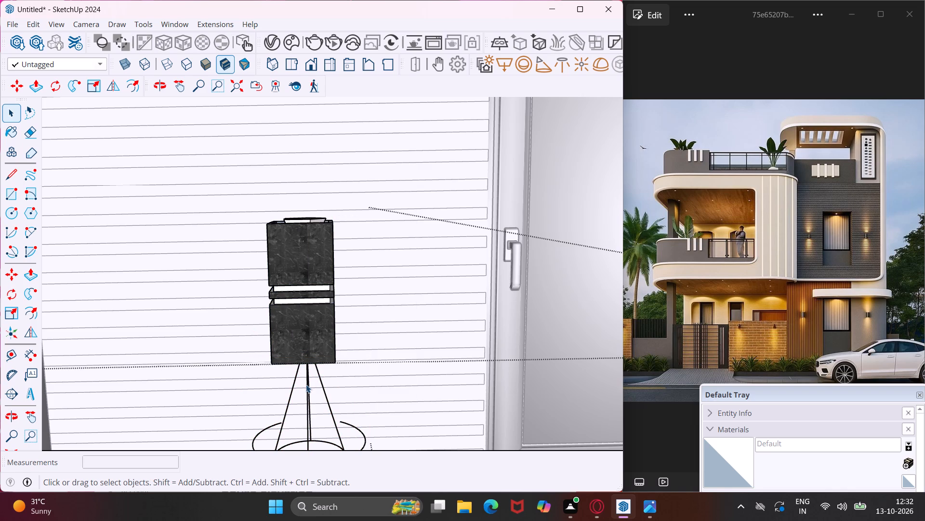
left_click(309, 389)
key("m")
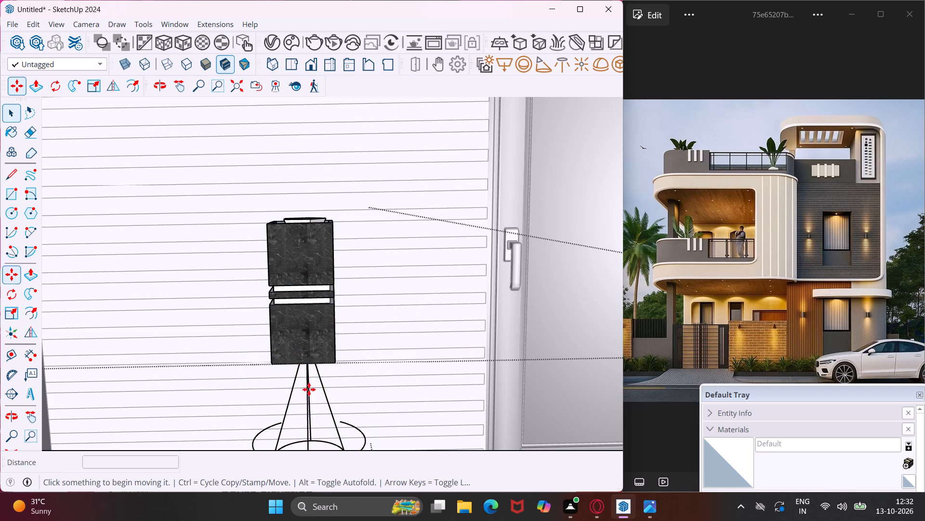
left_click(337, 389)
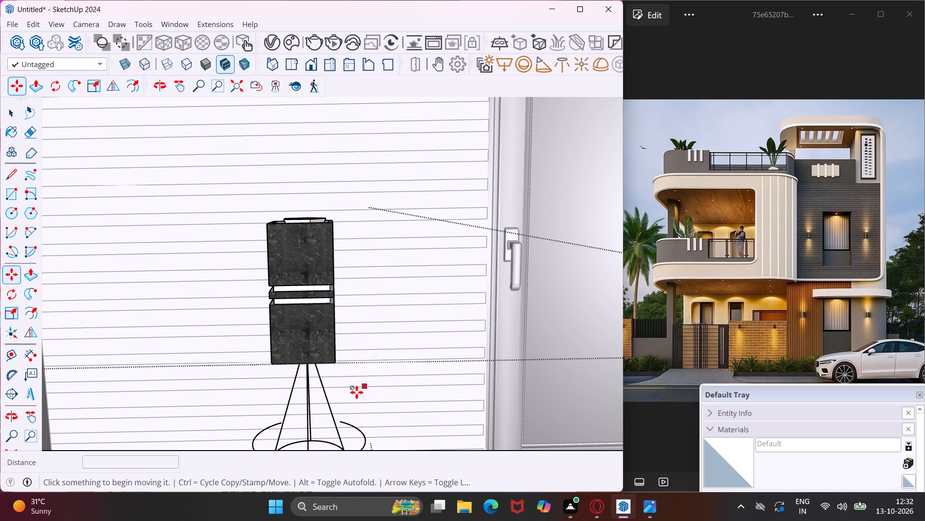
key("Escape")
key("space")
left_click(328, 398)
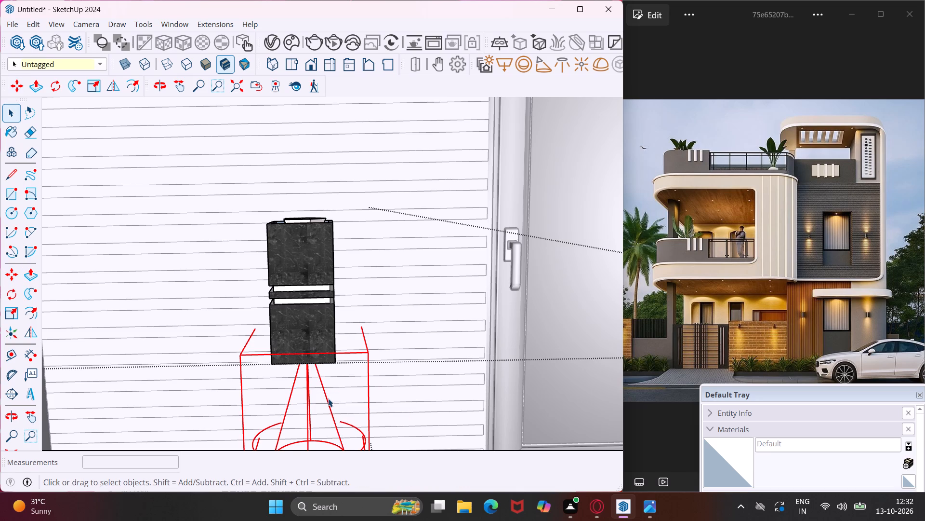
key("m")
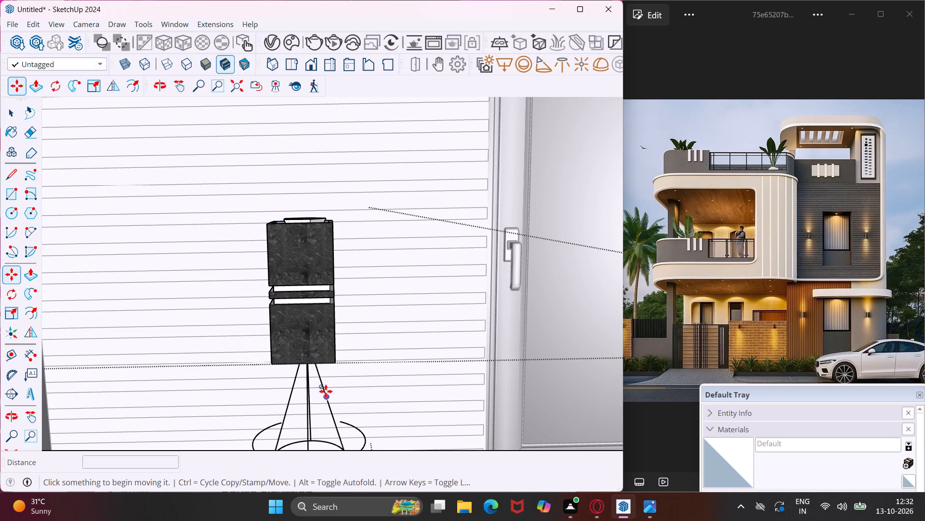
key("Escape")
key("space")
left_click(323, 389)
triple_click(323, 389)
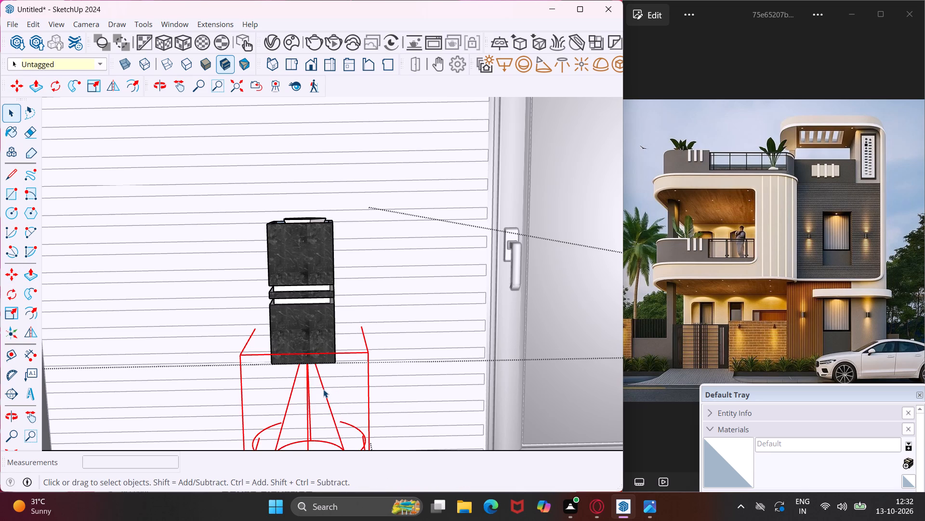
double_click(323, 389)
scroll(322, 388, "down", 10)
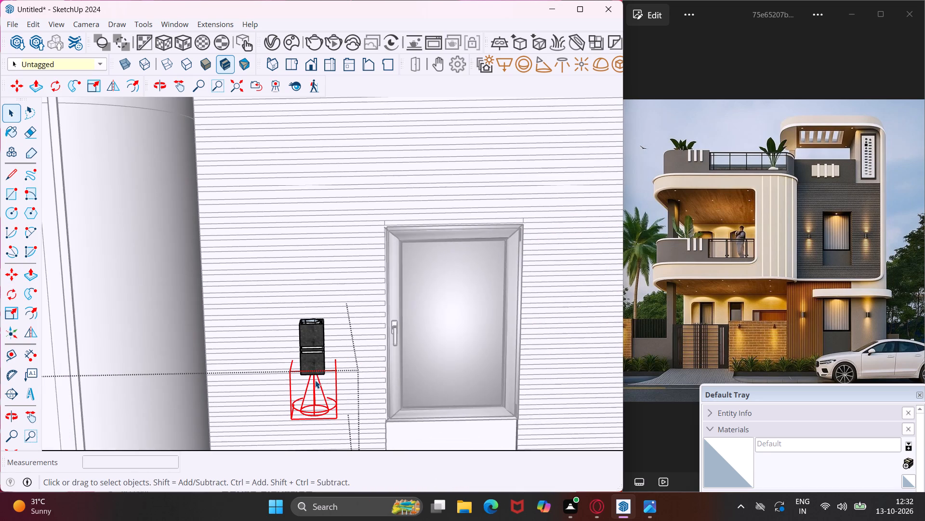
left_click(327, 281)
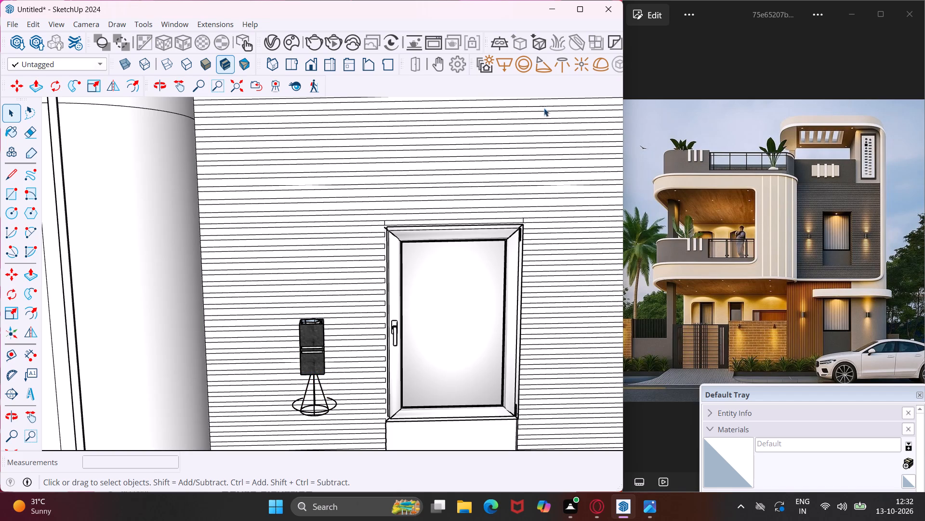
Place a new V-Ray spot light inside the faceted bowl at the top of the wall light.
left_click(552, 67)
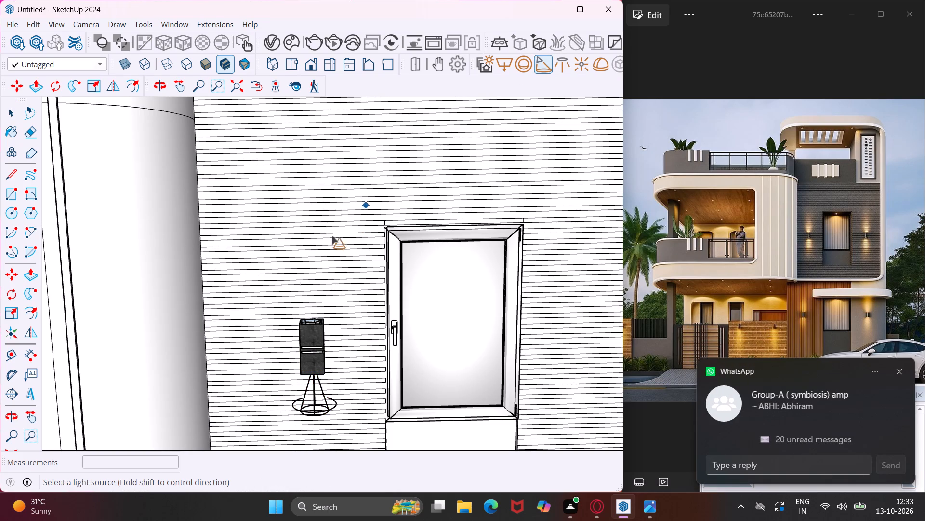
middle_click_drag(309, 313, 320, 357)
scroll(318, 336, "up", 9)
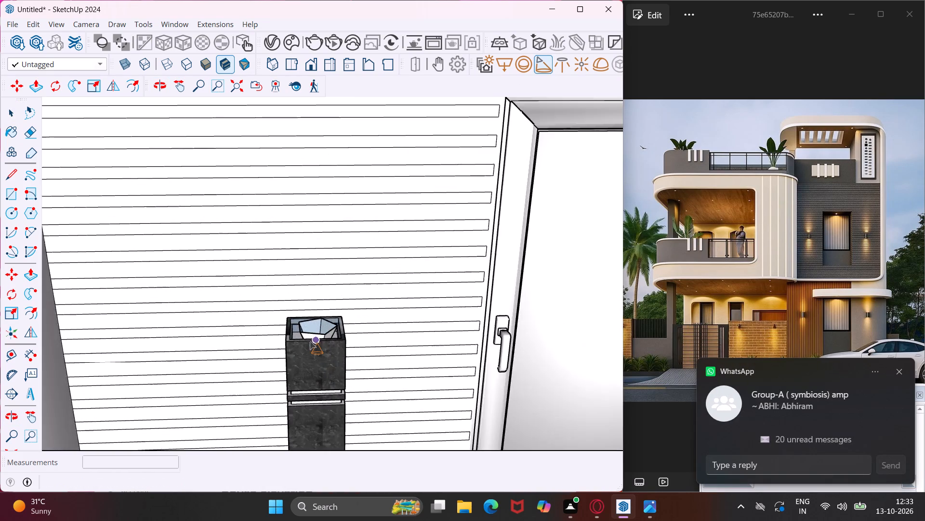
scroll(310, 341, "up", 4)
middle_click_drag(309, 342, 294, 405)
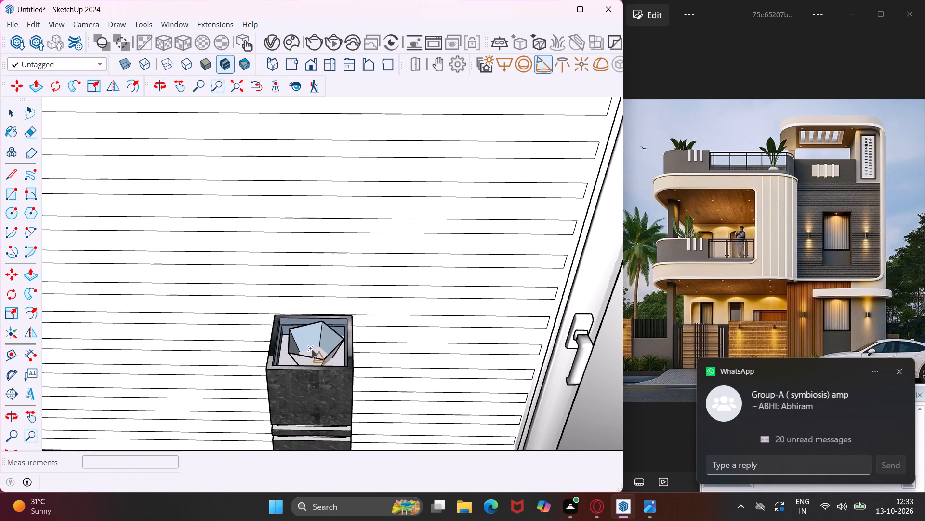
scroll(312, 350, "up", 8)
left_click(313, 359)
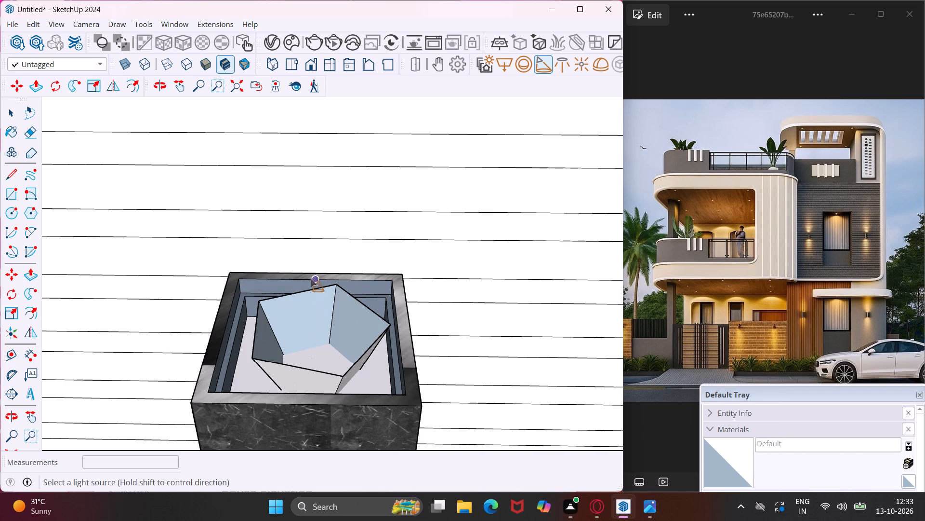
left_click_drag(326, 356, 323, 344)
left_click_drag(323, 356, 328, 256)
scroll(328, 260, "down", 12)
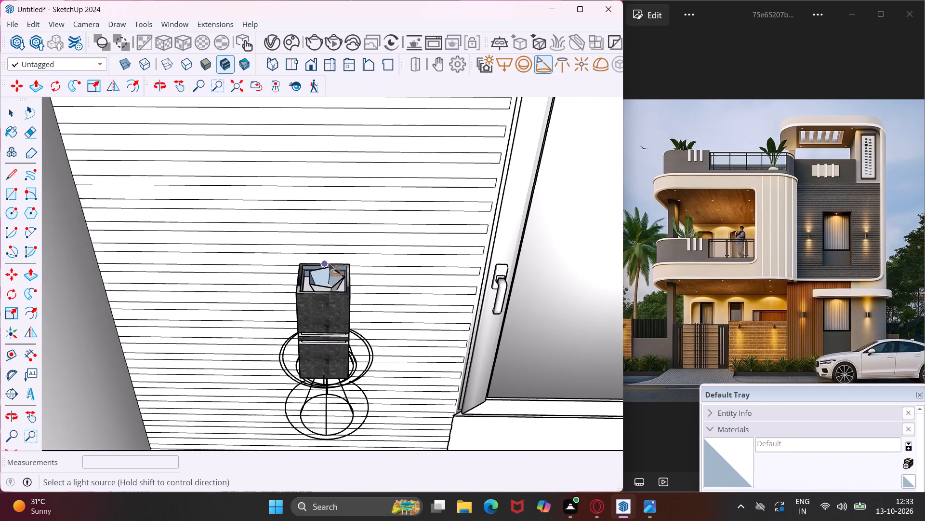
middle_click_drag(329, 288, 371, 133)
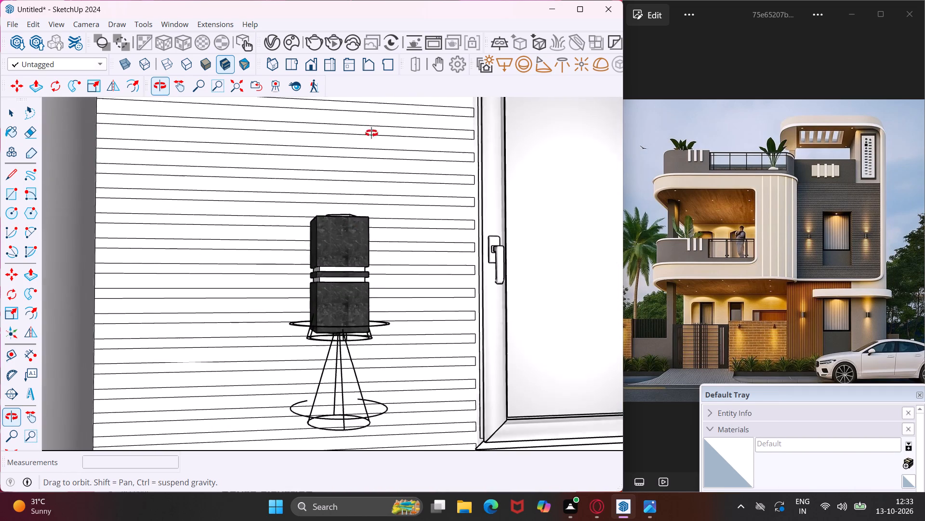
middle_click_drag(371, 133, 375, 123)
key("Escape")
key("space")
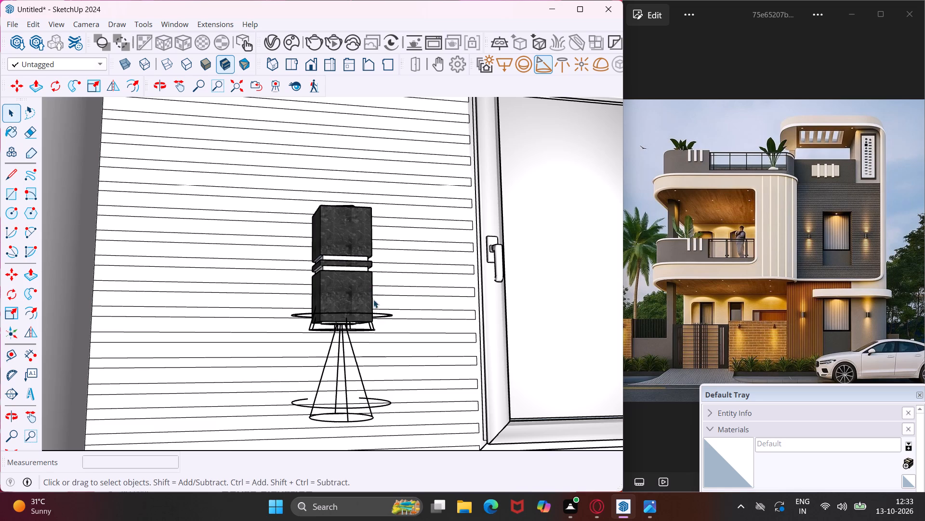
Move the new spot light about 7 7/16" sideways out of the wall light, toward the window.
scroll(369, 312, "up", 3)
left_click(371, 315)
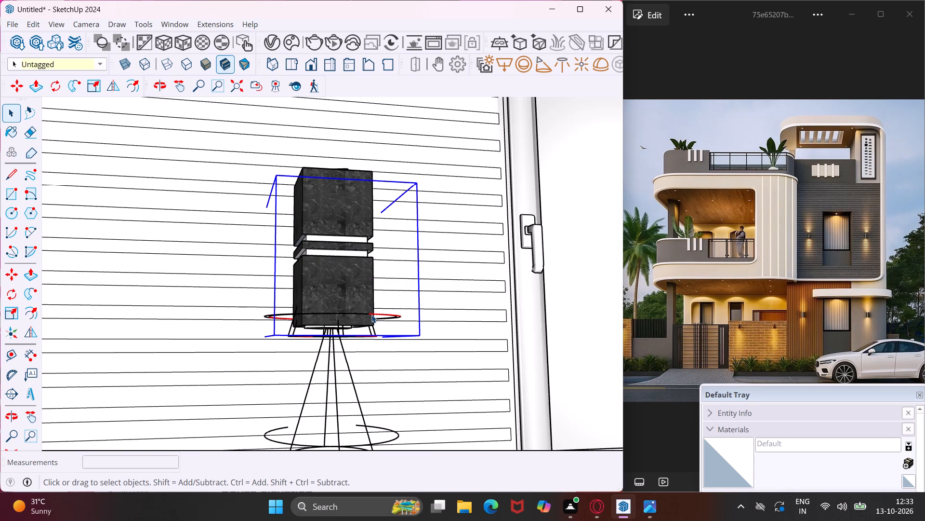
key("m")
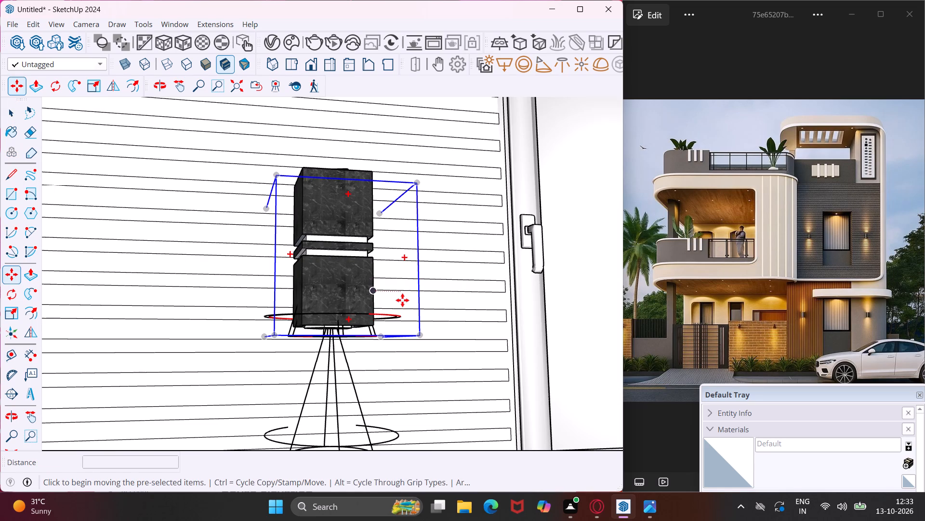
left_click(402, 299)
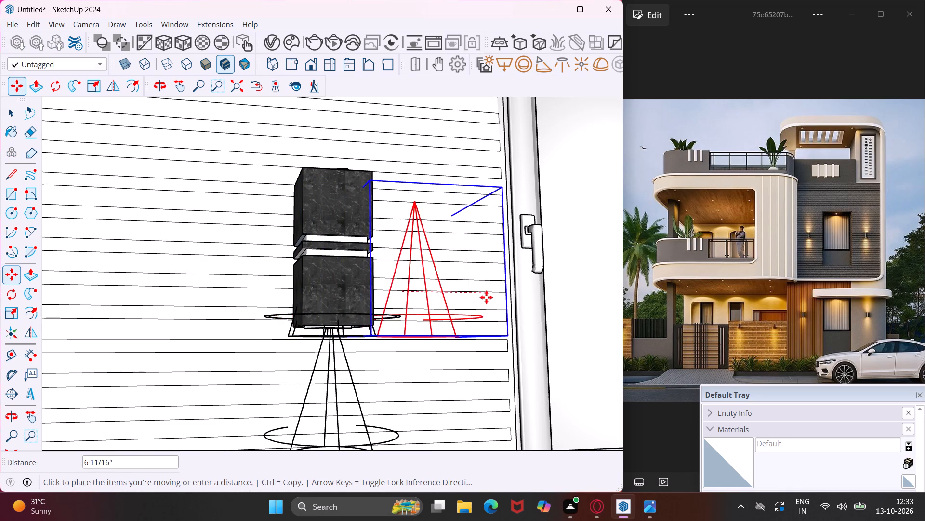
left_click(495, 297)
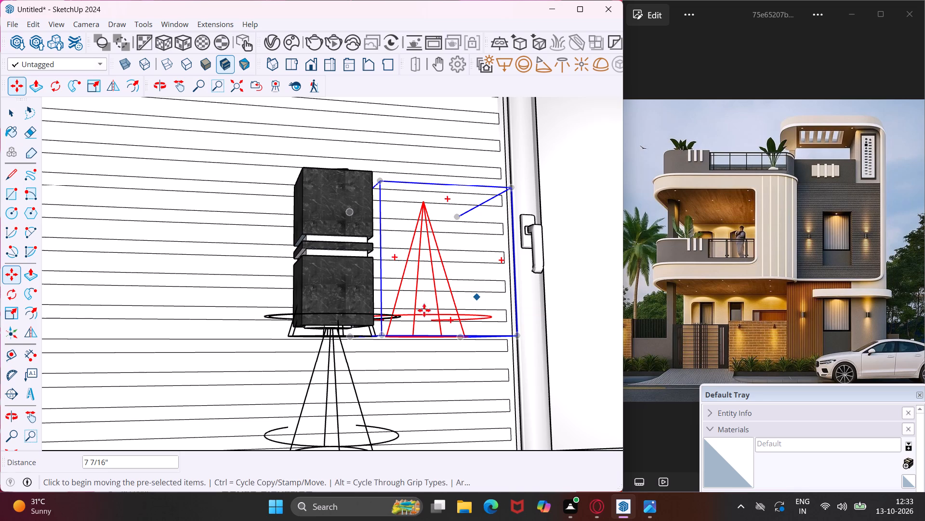
Rotate the new spot light parallel to the facade so that its cone points upward.
left_click(14, 300)
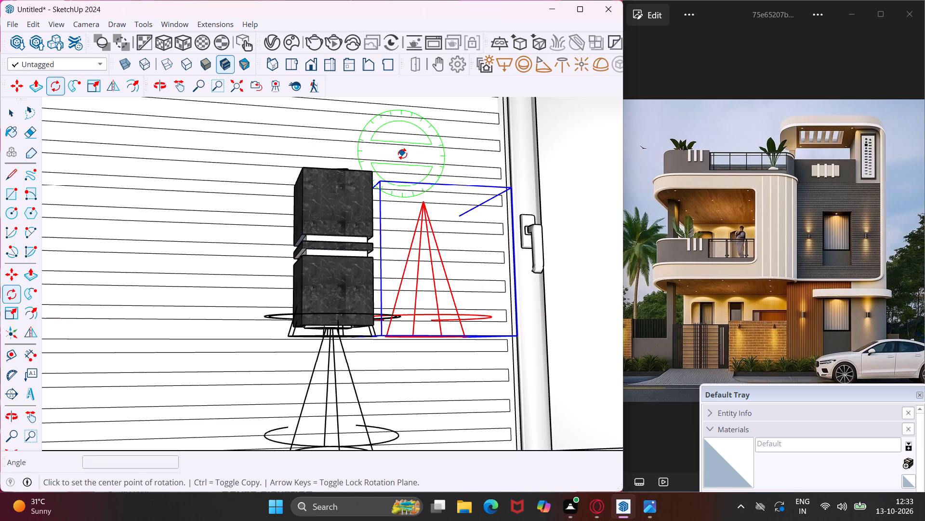
left_click(403, 154)
left_click(404, 126)
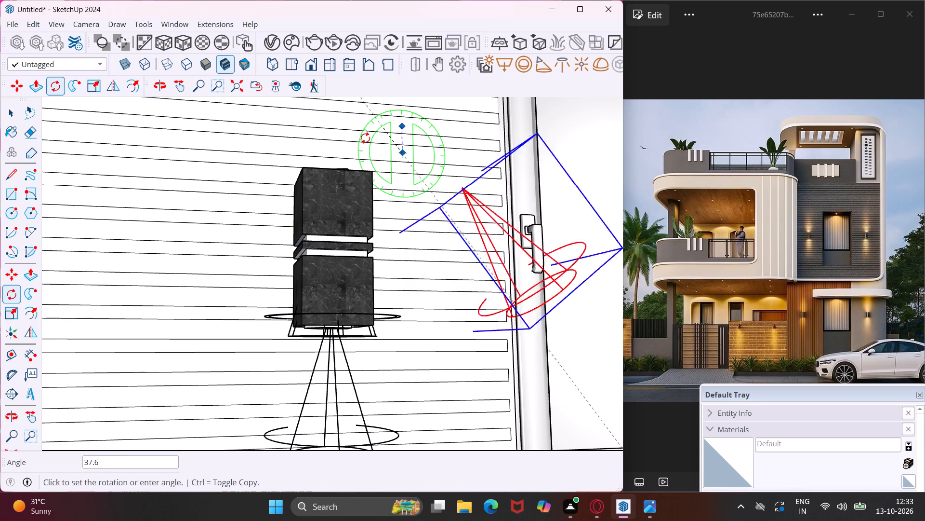
left_click(408, 197)
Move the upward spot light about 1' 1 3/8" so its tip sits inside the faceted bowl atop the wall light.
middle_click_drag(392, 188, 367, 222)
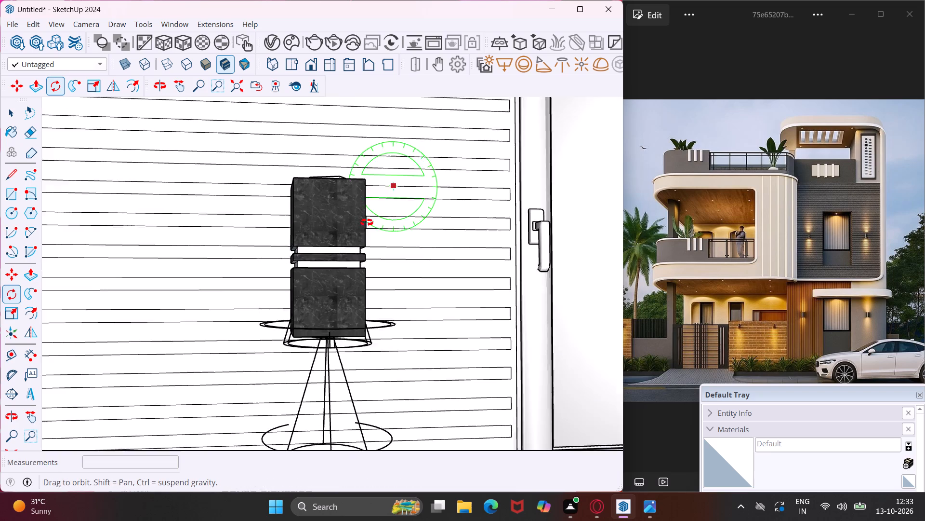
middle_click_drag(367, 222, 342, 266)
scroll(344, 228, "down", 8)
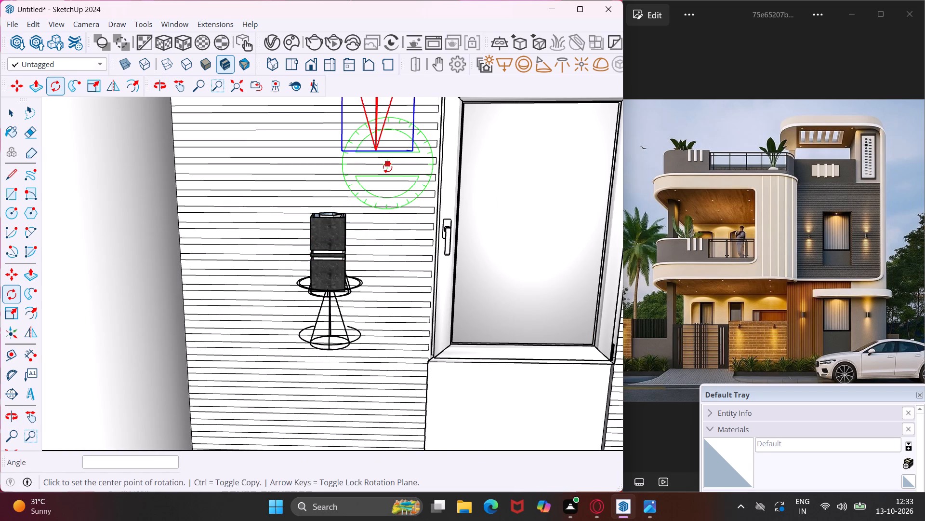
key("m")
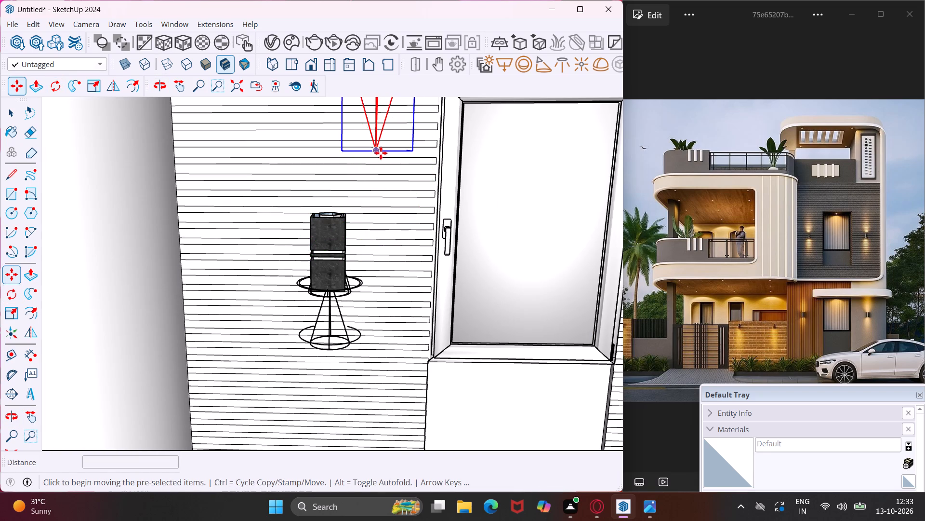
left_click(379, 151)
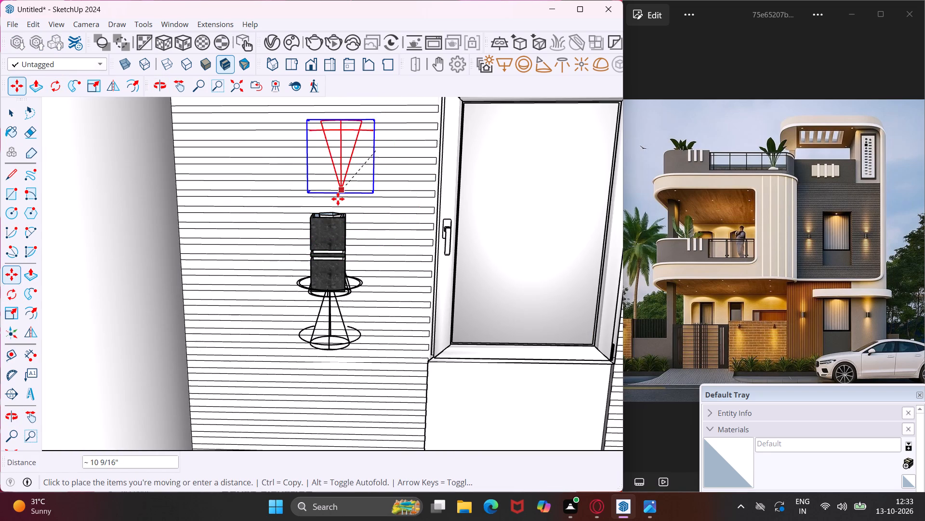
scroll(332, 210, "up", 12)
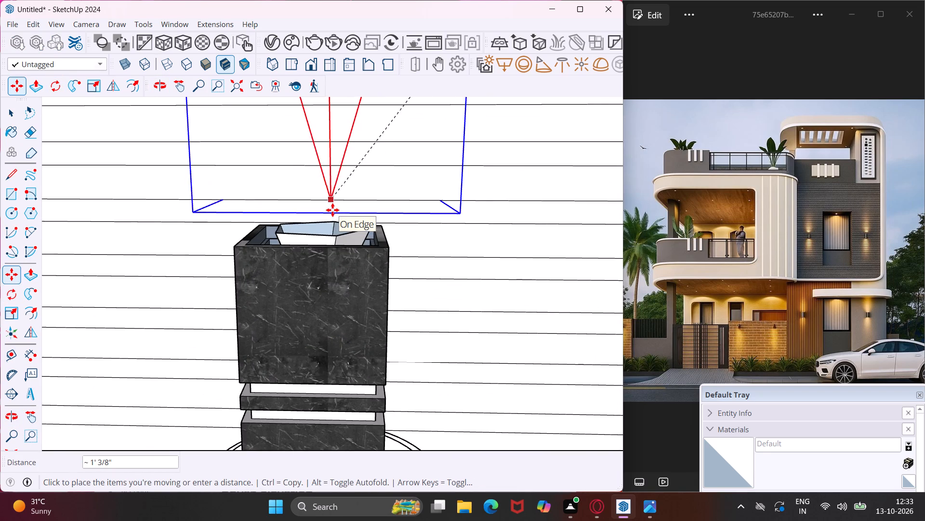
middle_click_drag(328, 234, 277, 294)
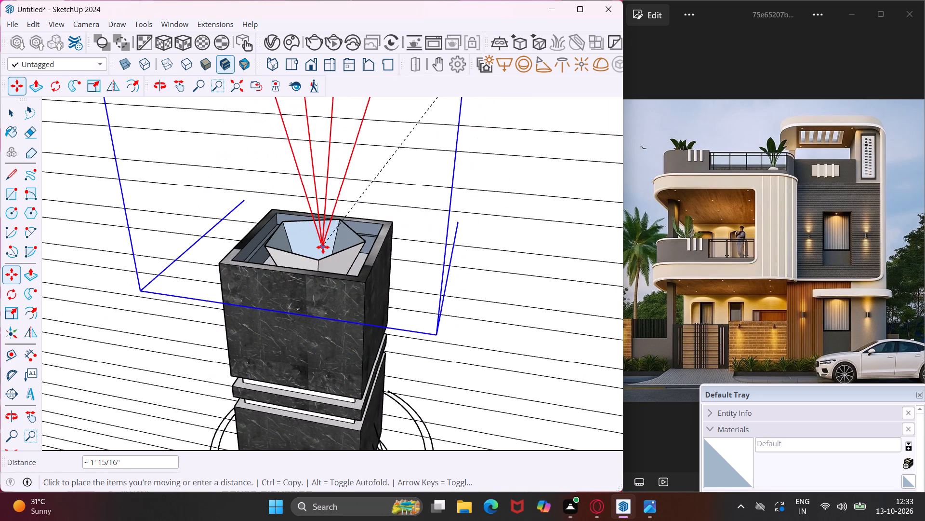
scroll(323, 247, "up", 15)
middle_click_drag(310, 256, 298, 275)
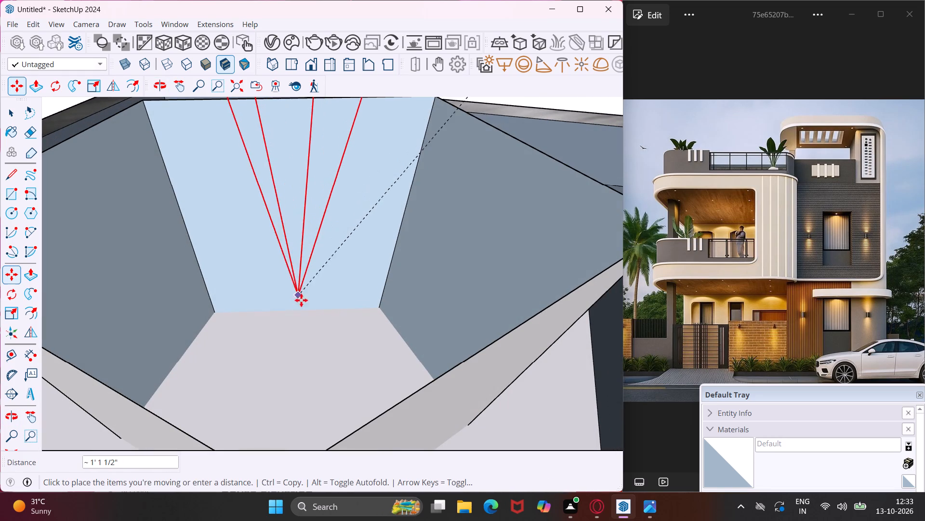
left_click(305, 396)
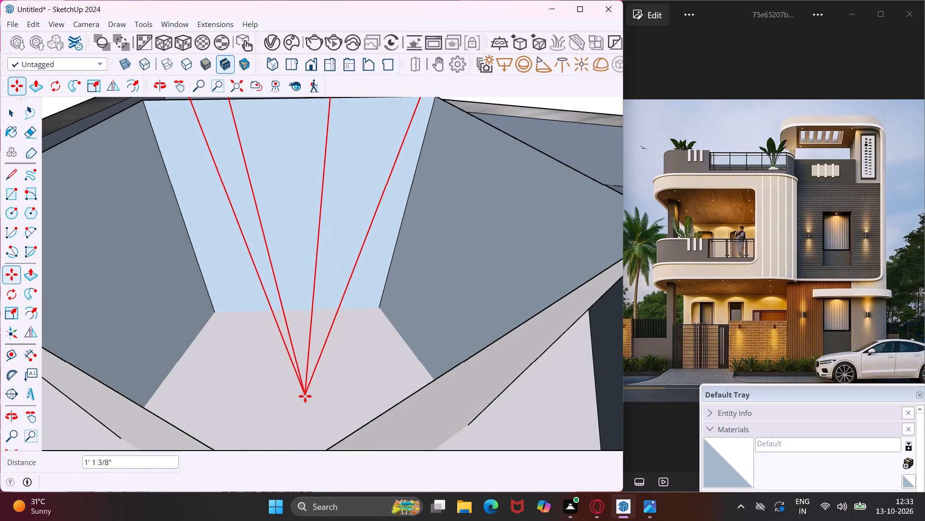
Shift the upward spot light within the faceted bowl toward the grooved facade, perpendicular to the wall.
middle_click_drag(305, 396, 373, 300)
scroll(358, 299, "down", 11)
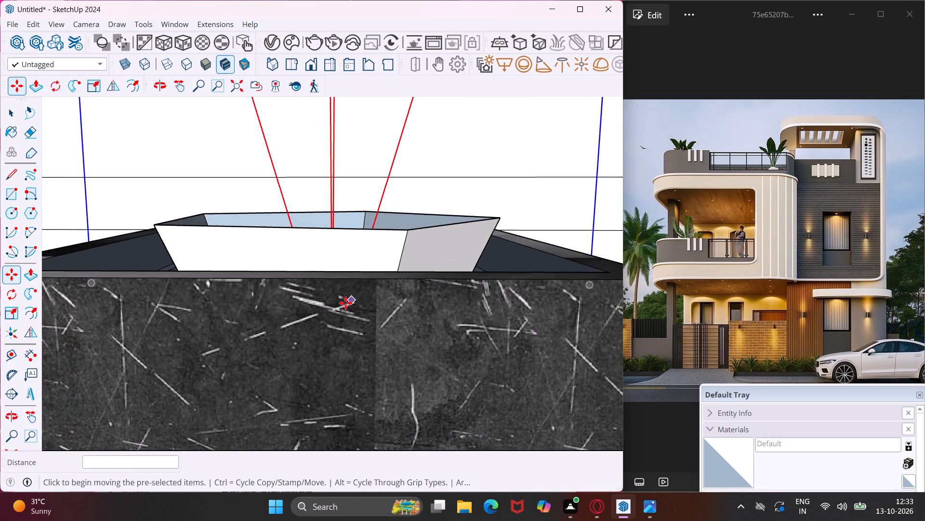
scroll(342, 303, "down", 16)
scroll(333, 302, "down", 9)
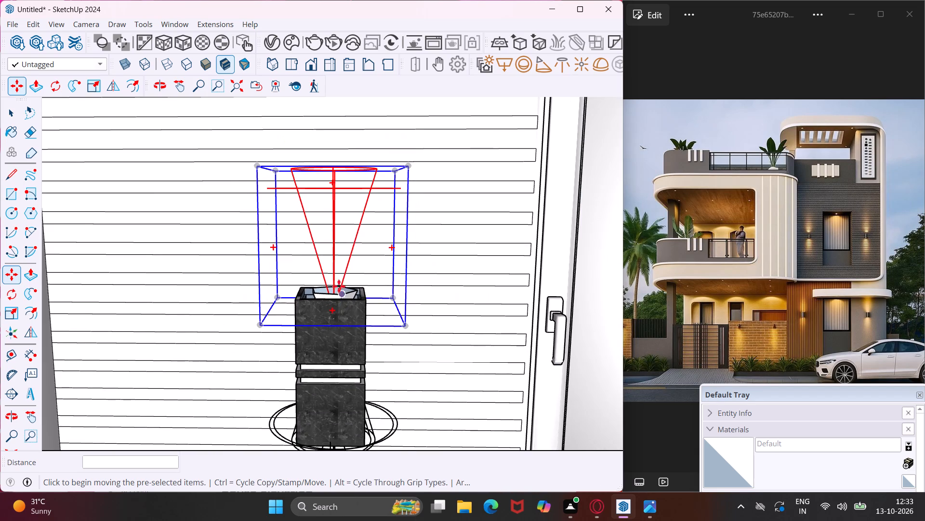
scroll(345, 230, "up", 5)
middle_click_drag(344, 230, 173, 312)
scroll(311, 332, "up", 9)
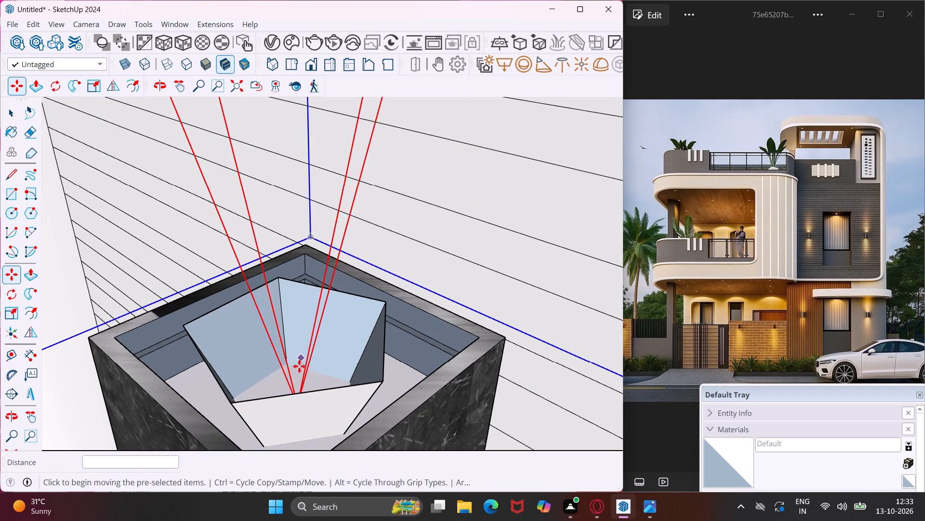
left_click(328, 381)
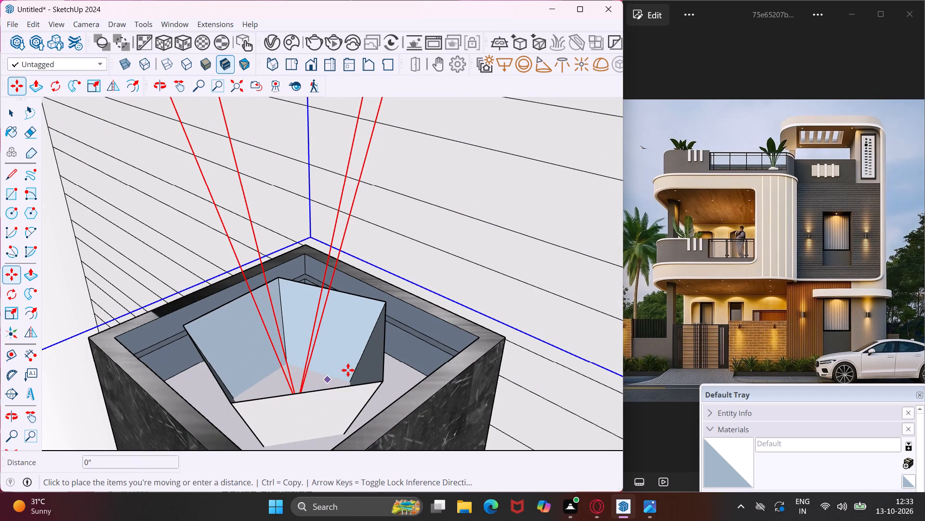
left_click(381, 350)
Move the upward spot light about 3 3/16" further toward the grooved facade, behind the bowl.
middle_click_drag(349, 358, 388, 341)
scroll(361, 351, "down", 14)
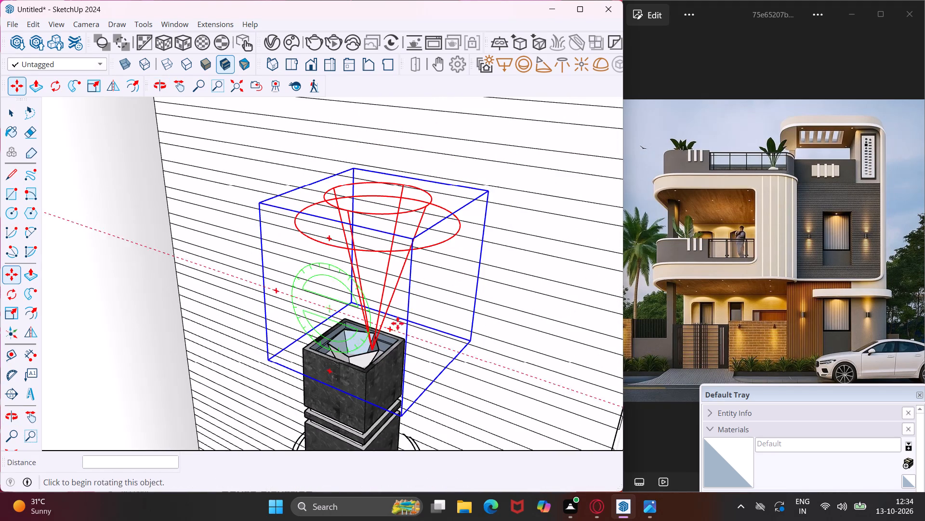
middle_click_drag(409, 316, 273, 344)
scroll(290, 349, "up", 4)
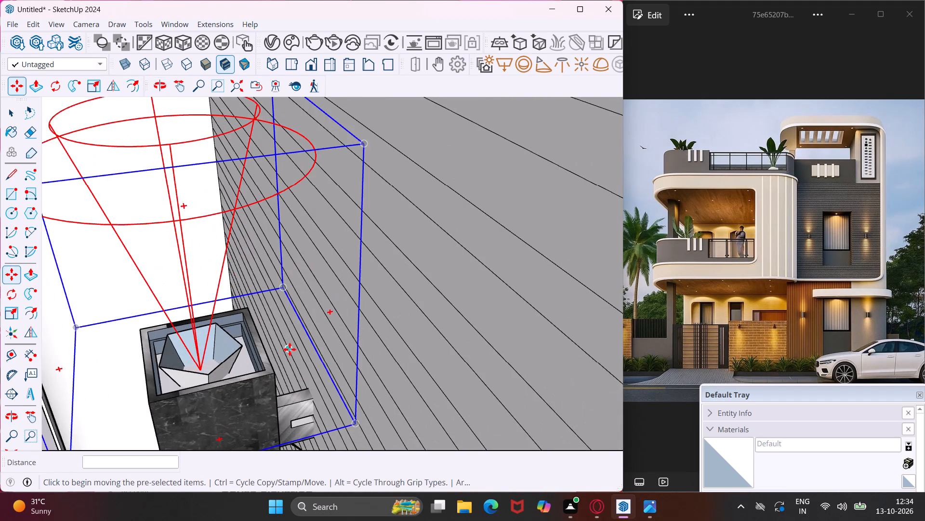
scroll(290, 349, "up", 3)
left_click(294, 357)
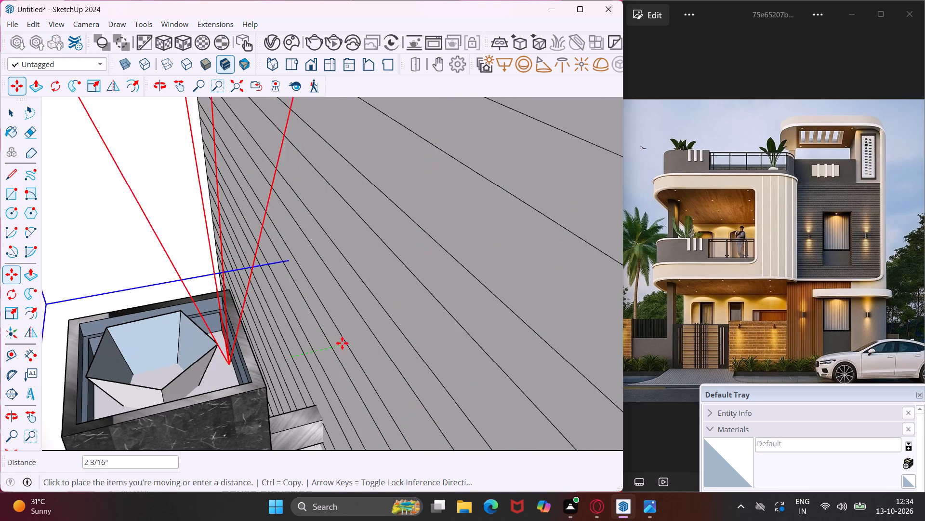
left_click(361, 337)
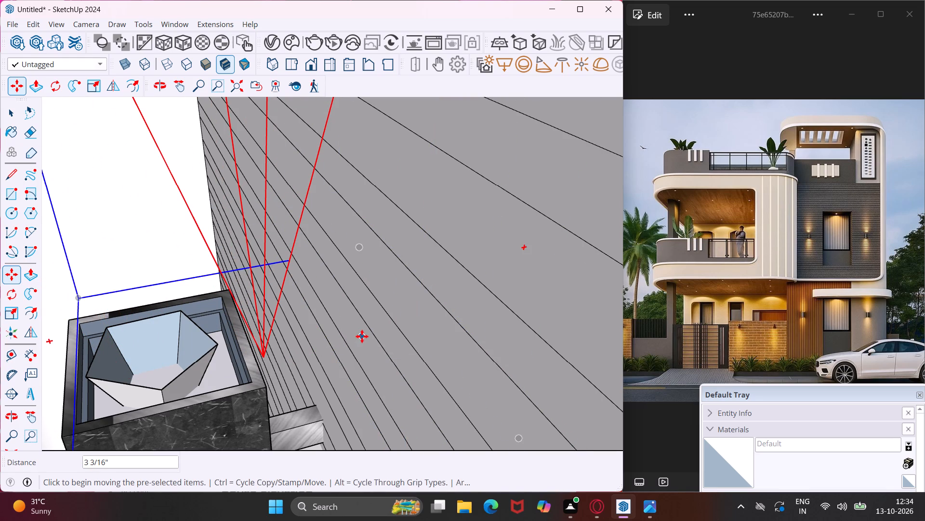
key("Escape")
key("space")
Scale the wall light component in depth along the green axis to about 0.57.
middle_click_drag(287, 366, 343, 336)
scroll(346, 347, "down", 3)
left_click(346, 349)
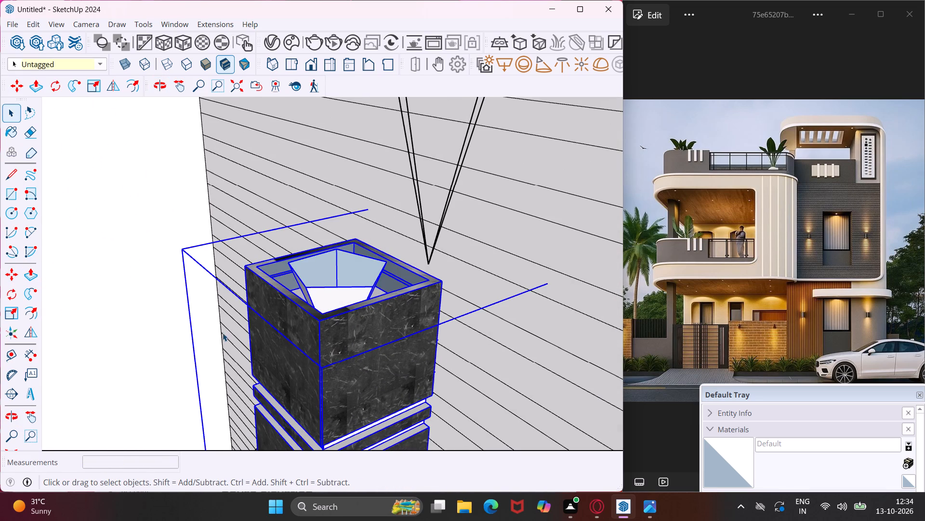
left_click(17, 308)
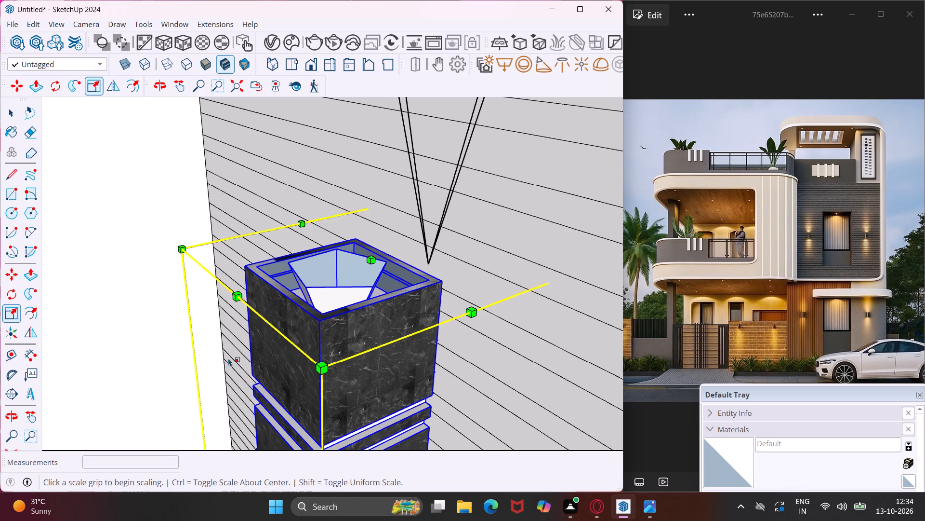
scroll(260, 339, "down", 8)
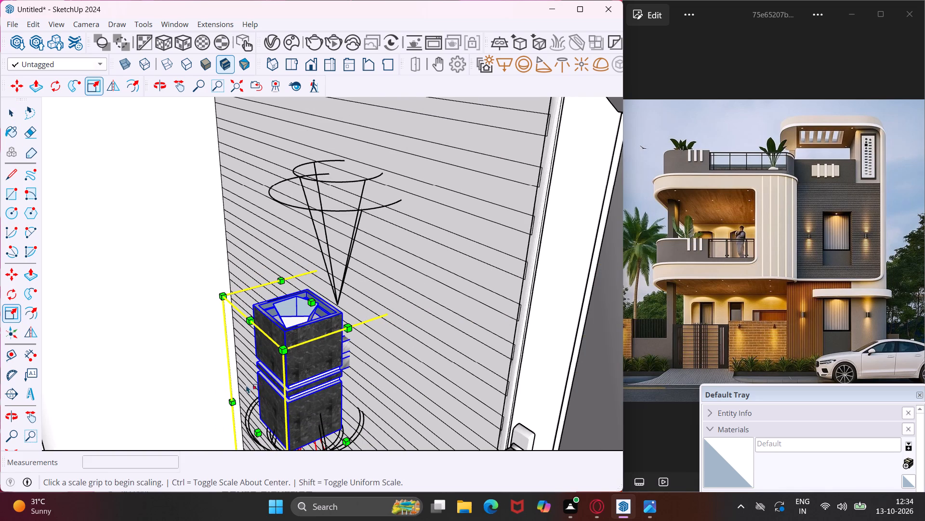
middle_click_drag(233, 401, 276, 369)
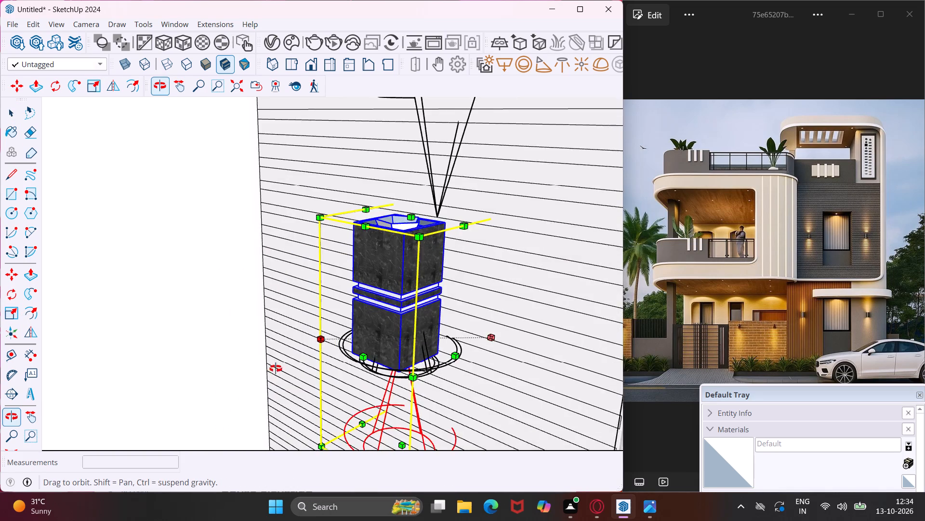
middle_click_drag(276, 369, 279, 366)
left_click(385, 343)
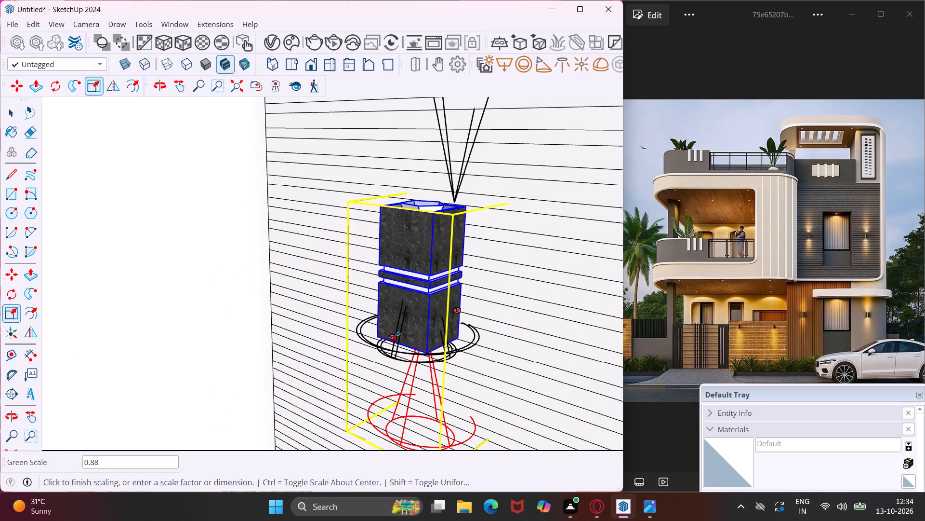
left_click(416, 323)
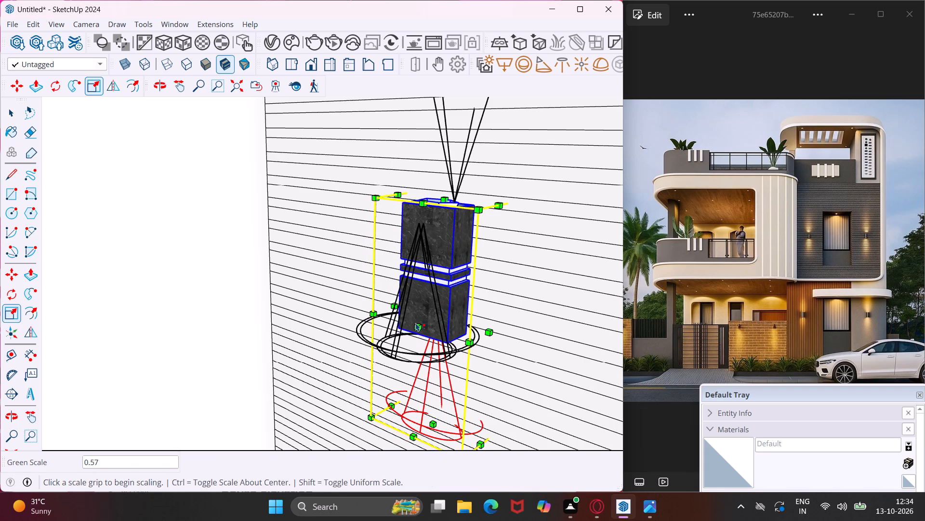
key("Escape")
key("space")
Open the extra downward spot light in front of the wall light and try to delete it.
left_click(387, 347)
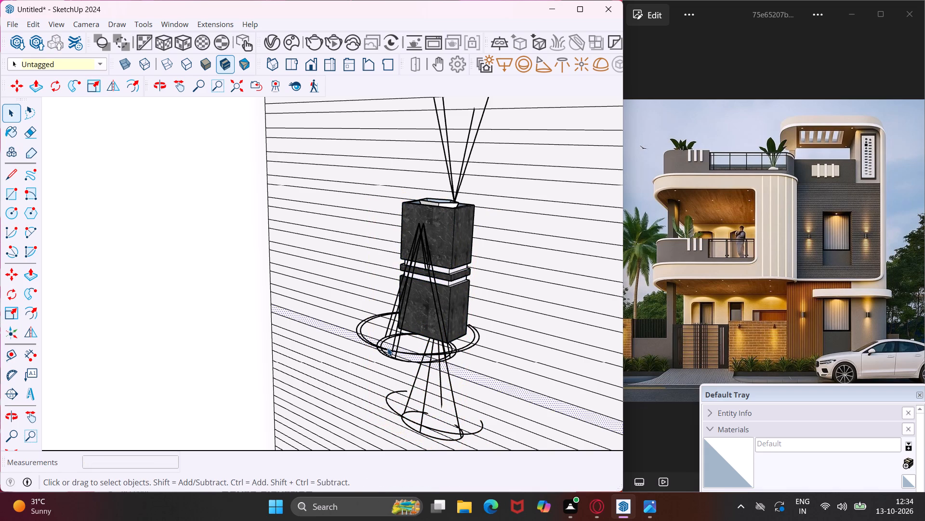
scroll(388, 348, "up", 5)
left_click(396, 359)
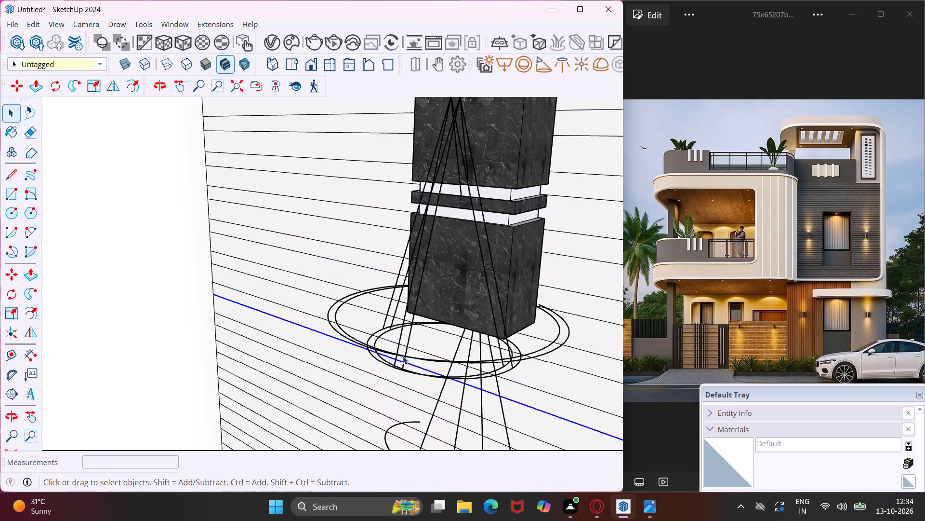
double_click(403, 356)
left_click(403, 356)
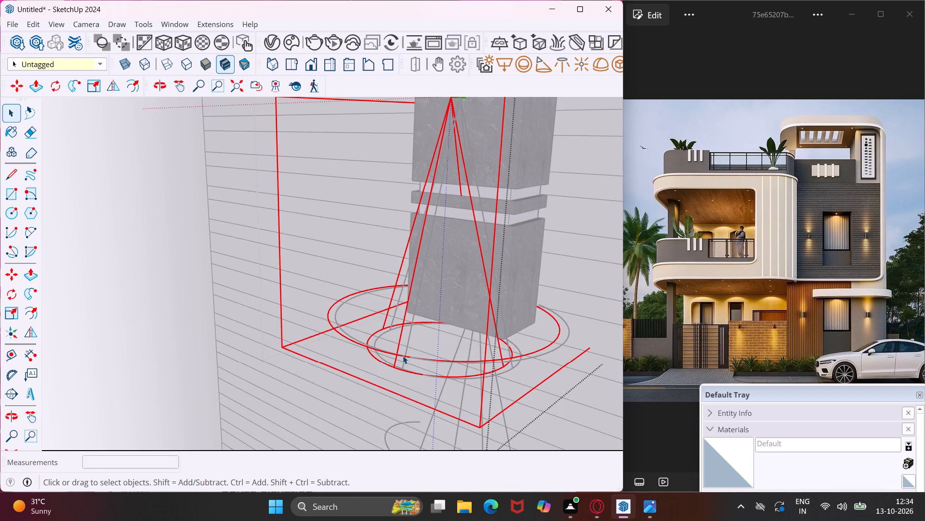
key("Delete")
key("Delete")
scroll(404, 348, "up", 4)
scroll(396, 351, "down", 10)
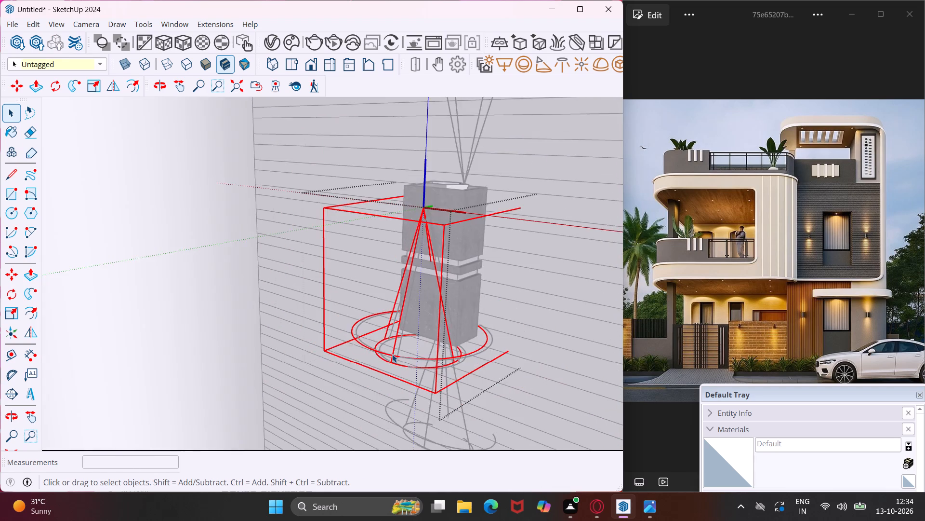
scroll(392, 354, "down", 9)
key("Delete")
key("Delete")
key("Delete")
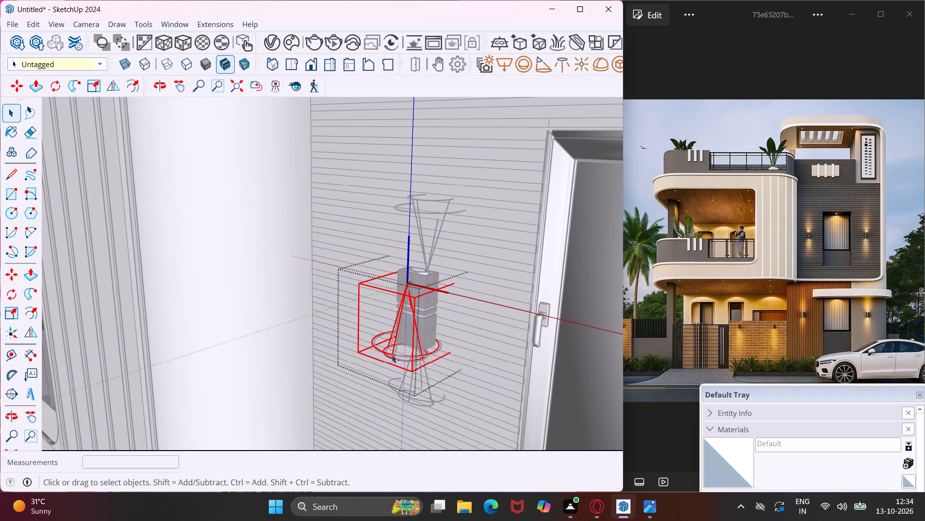
Undo the wall light scaling and the recent spot light edits back to before the extra downward and upward spot lights were placed.
key("ctrl+z")
key("ctrl+z")
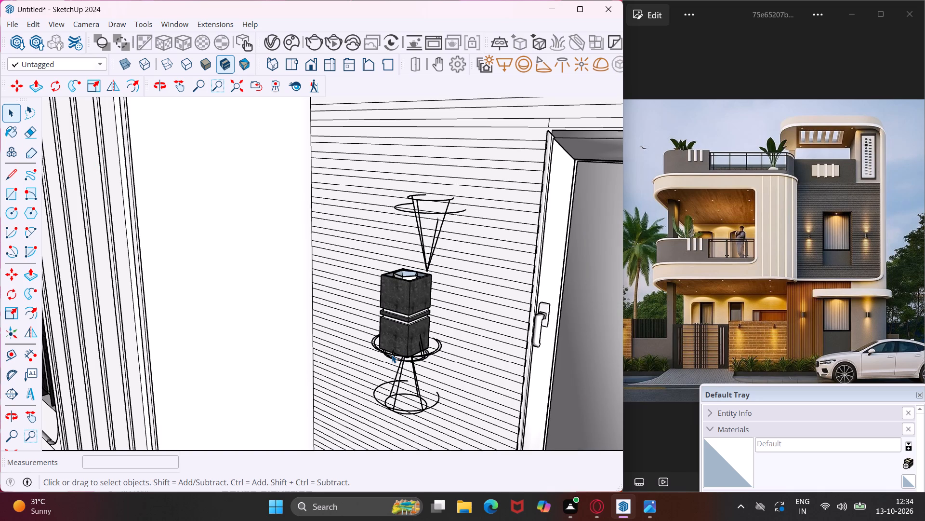
key("ctrl+z")
key("ctrl+z")
key("ctrl+z")
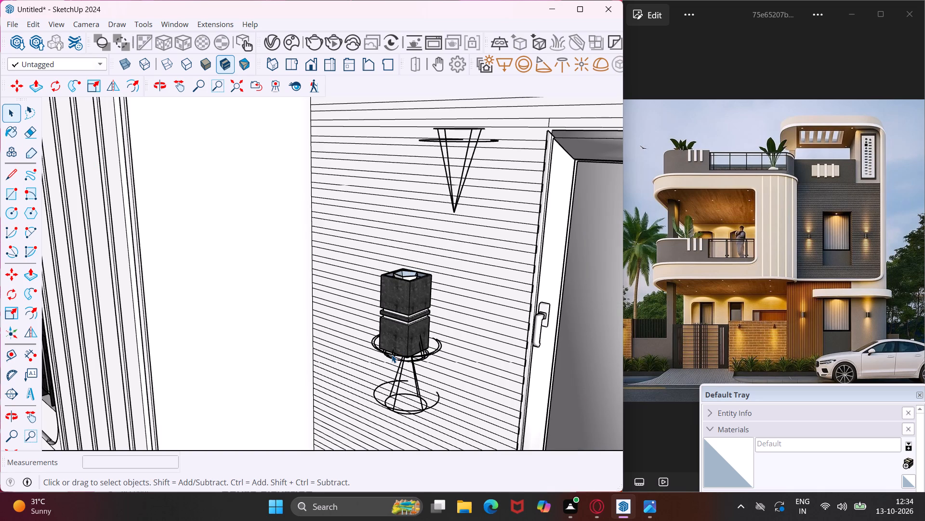
key("ctrl+z")
key("ctrl+z")
key("ctrl+z")
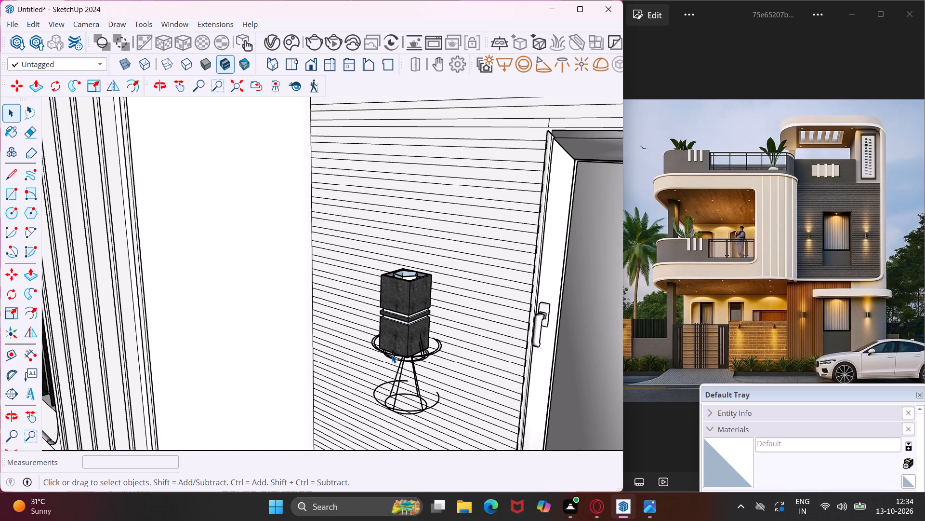
key("ctrl+z")
key("ctrl+z")
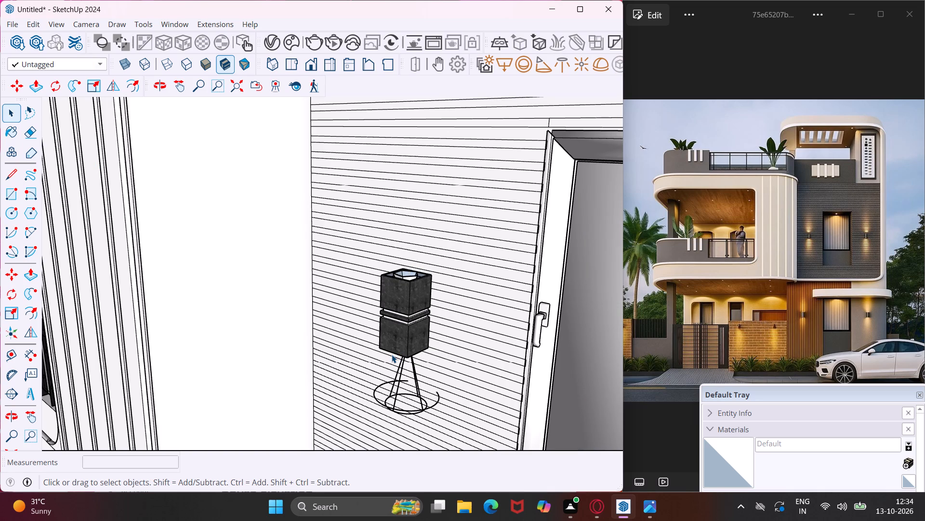
Explode the wall light component on the grooved facade into its lamp body and spot light.
scroll(402, 334, "up", 2)
middle_click_drag(402, 332, 430, 328)
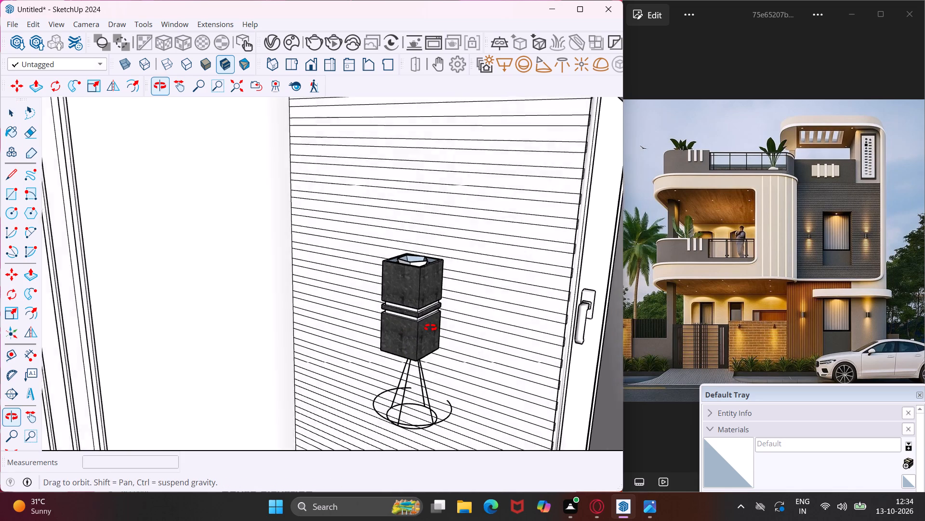
middle_click_drag(430, 328, 465, 314)
left_click(430, 359)
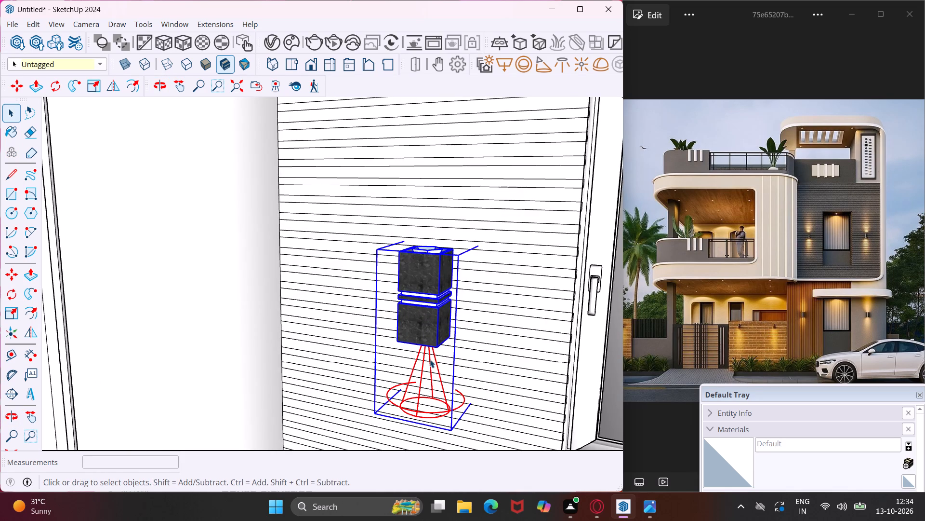
right_click(430, 359)
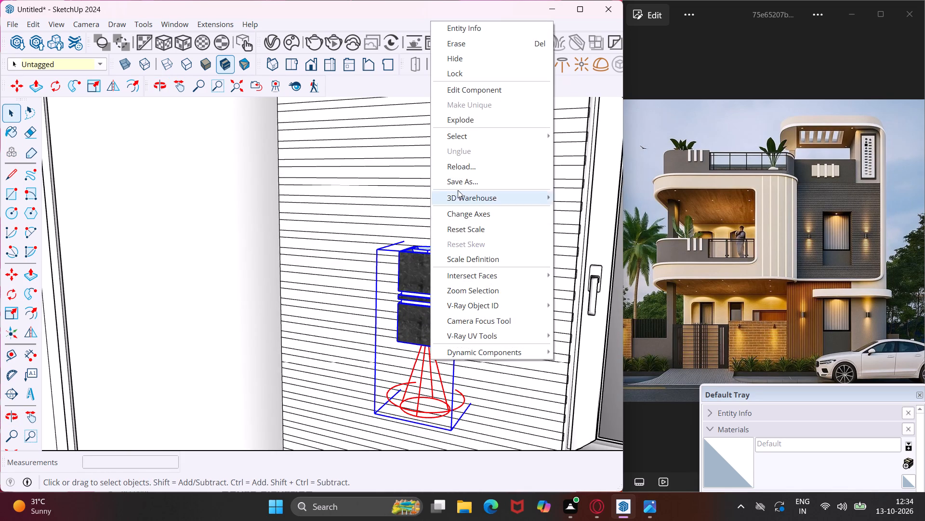
left_click(458, 127)
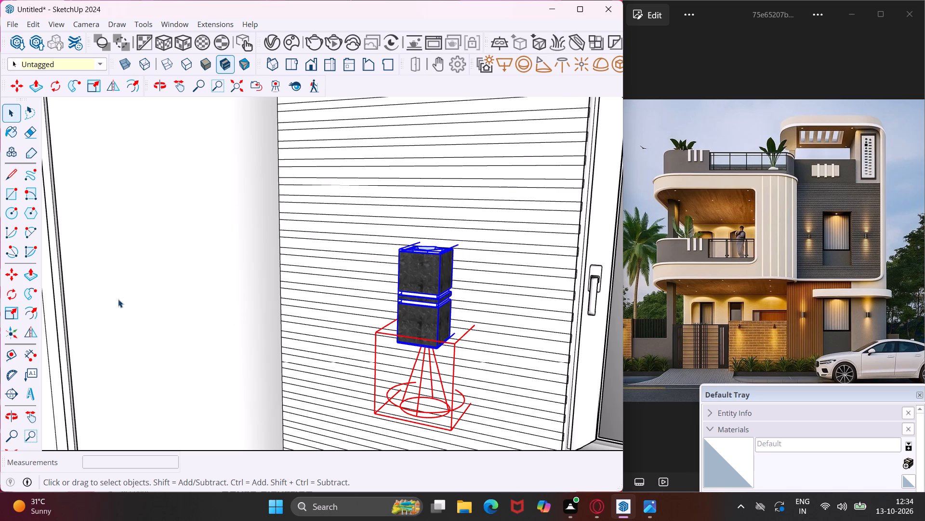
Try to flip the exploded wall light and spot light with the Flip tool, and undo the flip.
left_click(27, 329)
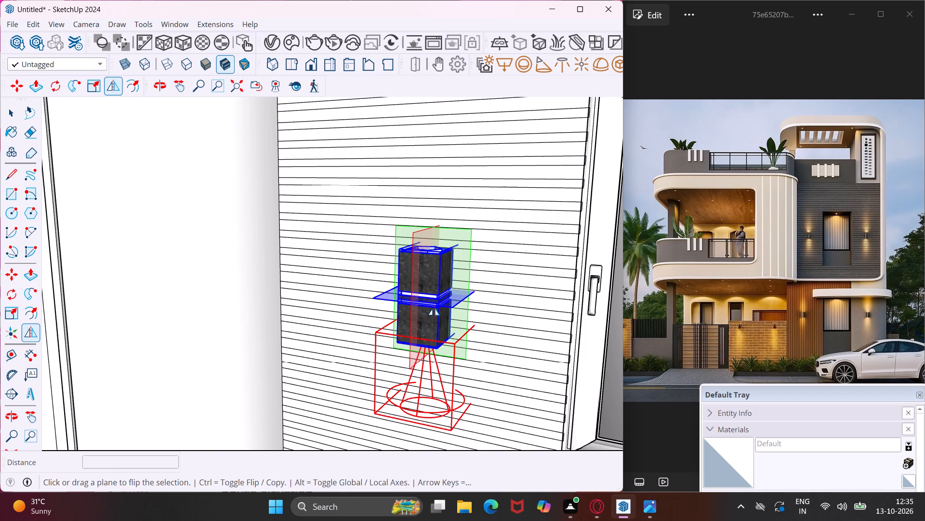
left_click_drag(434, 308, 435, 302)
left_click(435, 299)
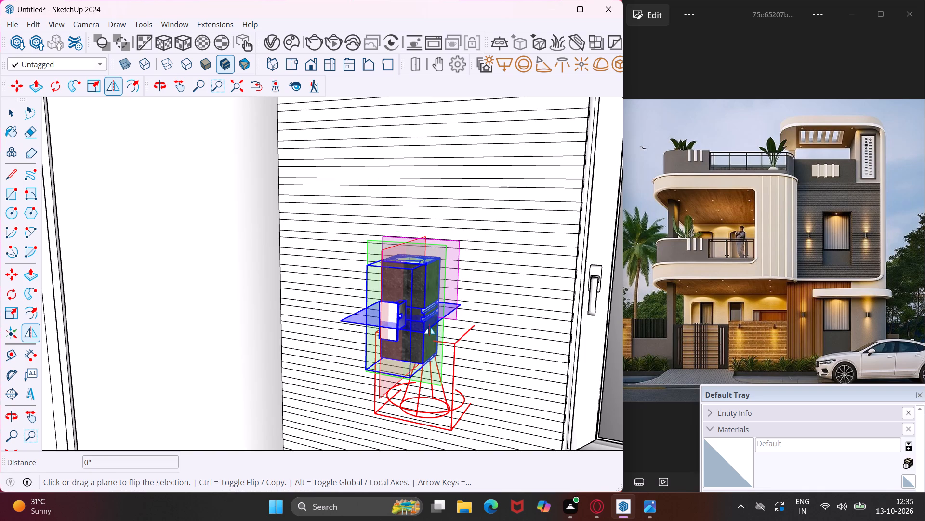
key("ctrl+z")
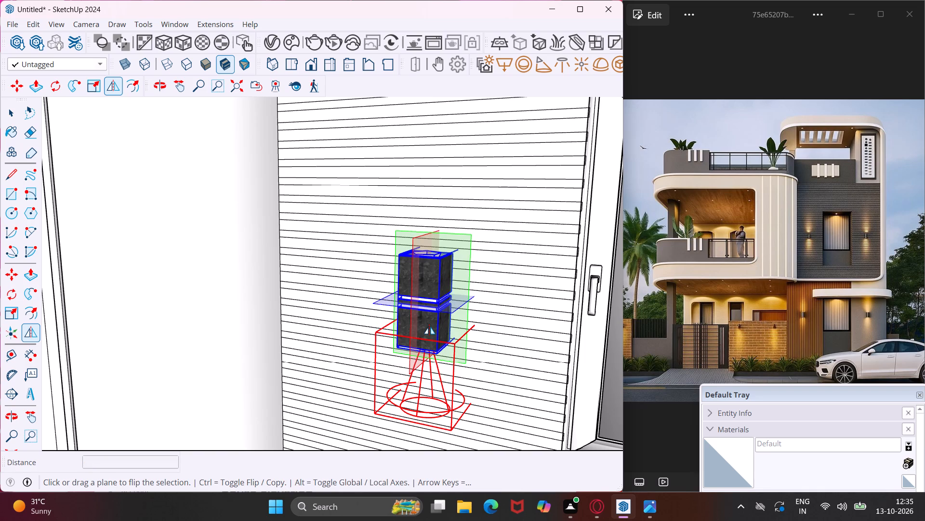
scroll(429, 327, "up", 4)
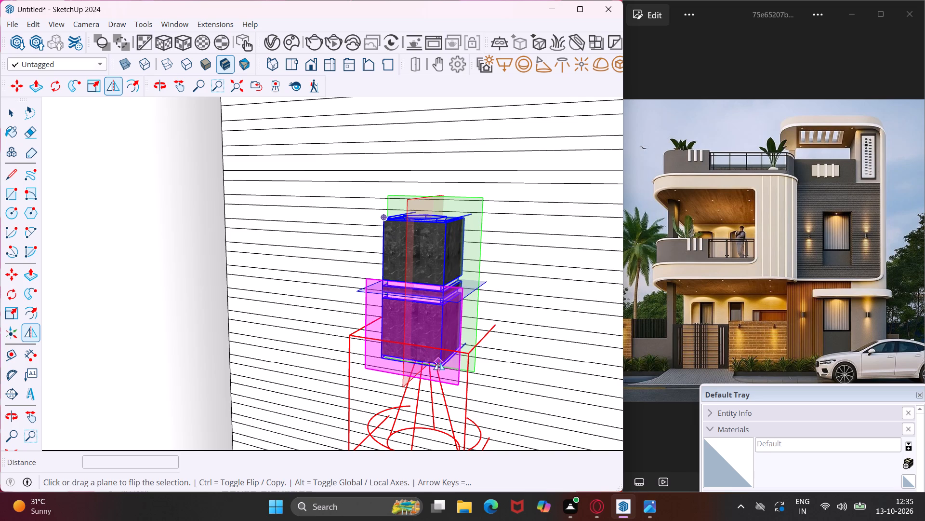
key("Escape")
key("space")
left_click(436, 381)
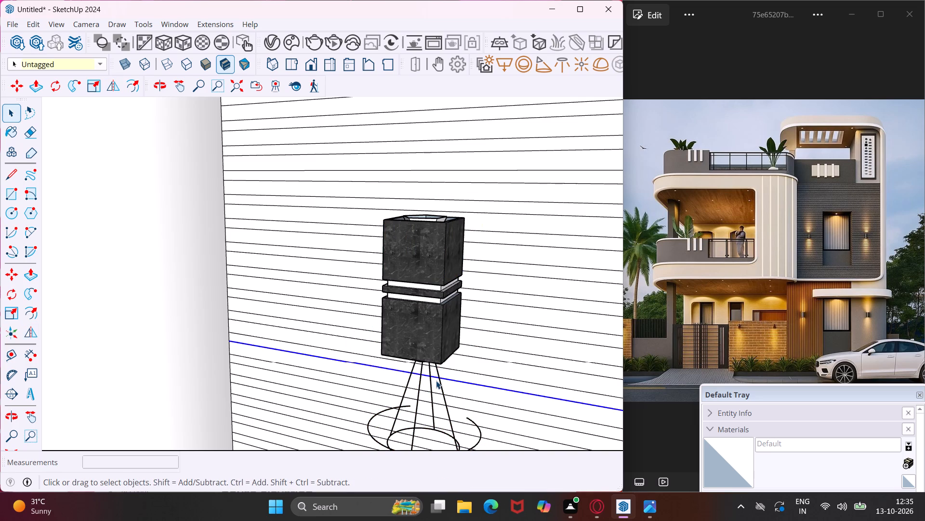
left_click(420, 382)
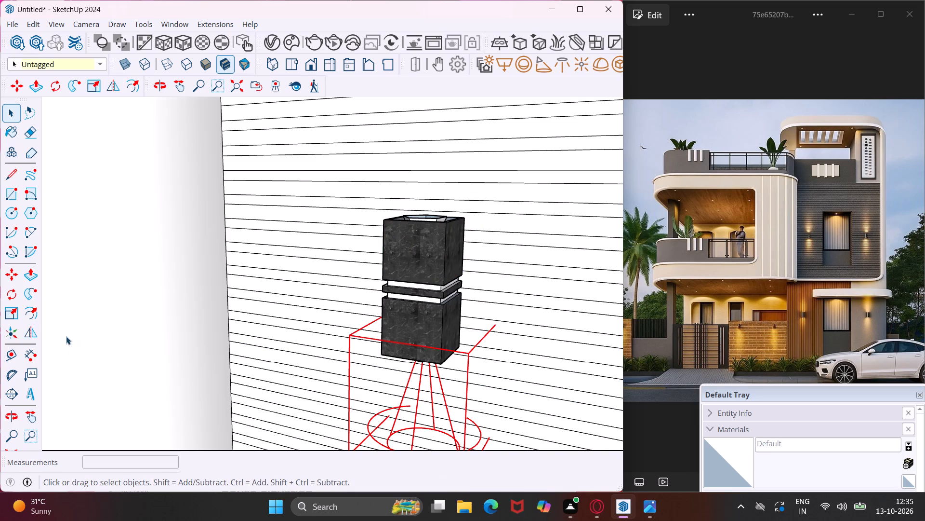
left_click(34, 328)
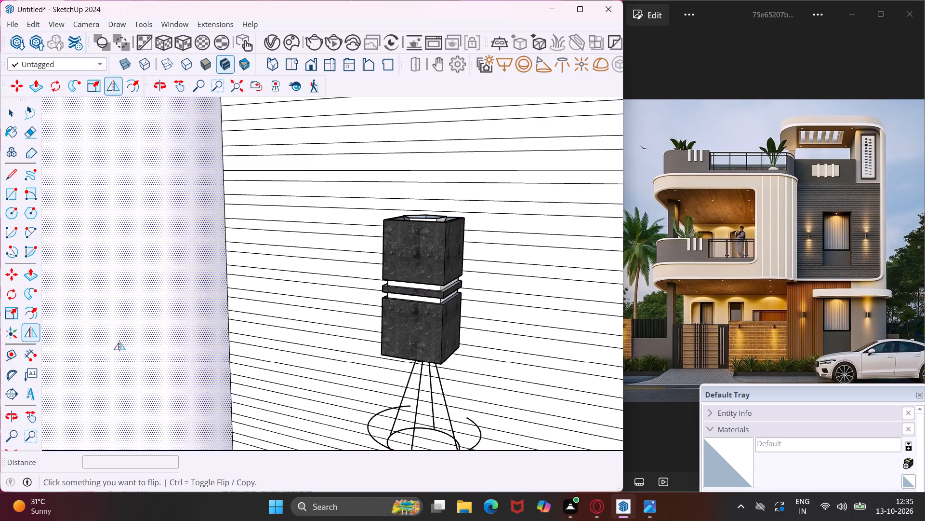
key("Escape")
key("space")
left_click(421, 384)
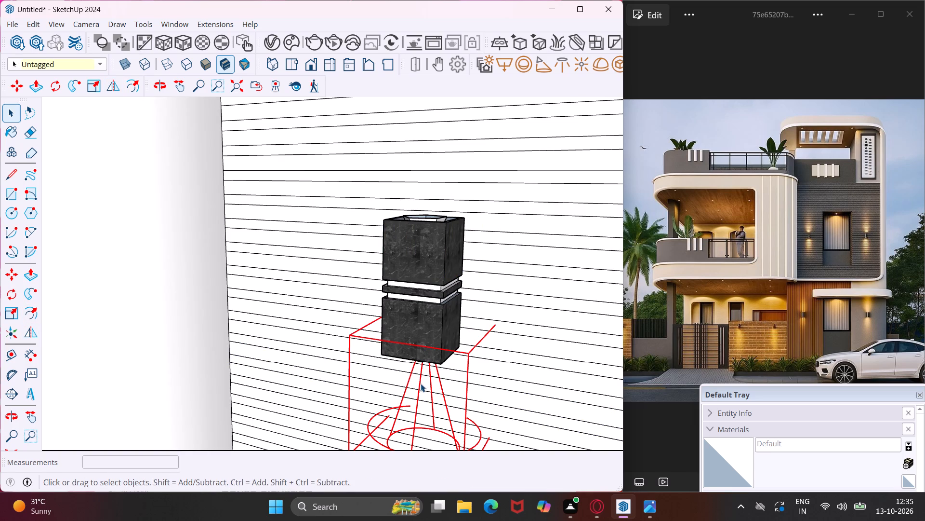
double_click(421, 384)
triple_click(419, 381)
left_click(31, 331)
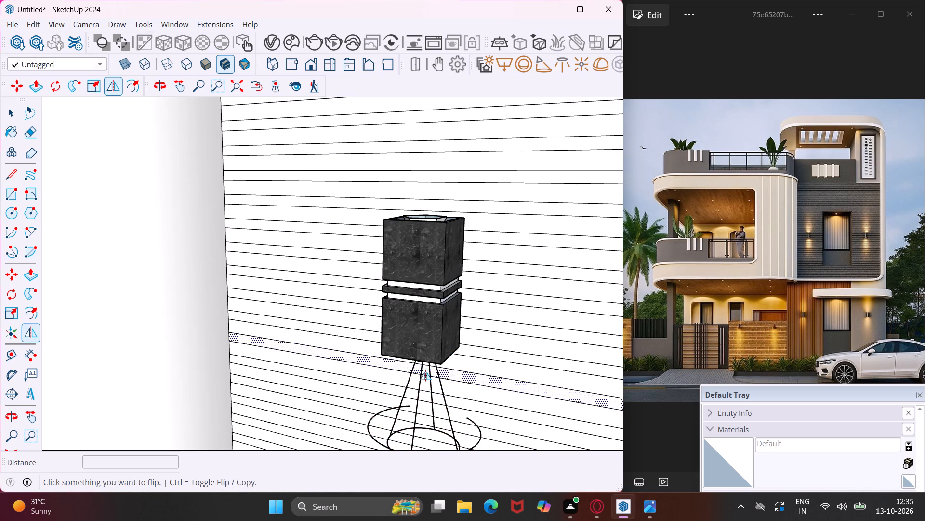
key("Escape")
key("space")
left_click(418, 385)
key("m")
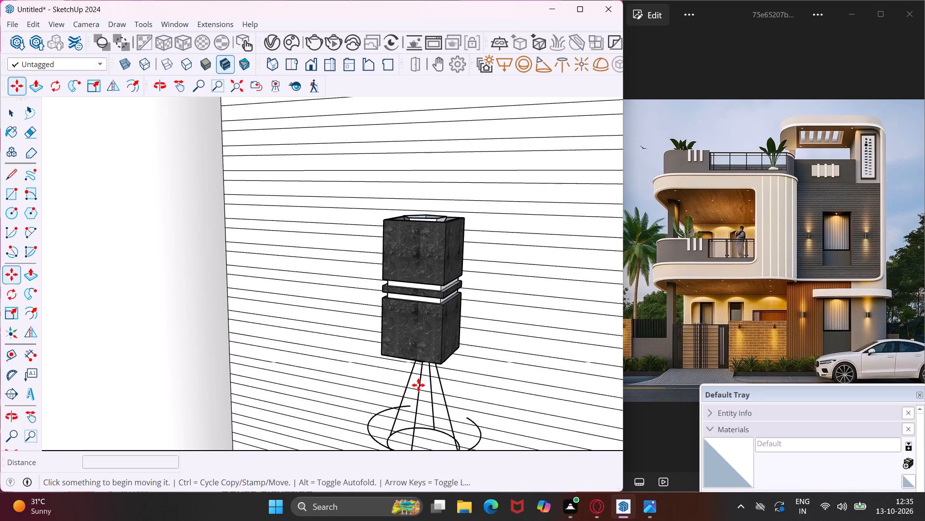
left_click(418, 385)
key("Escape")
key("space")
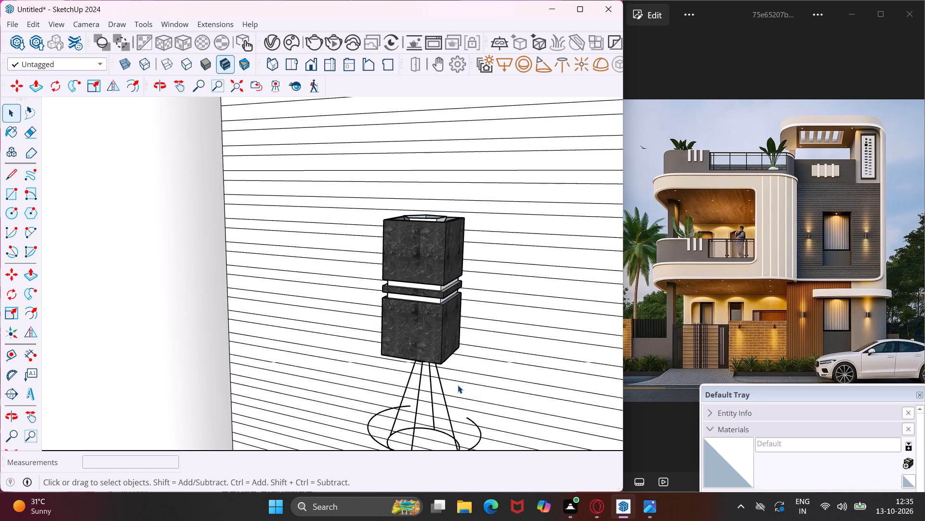
Place a new V-Ray spot light on the inner base of the bowl in the top of the wall light.
left_click(536, 67)
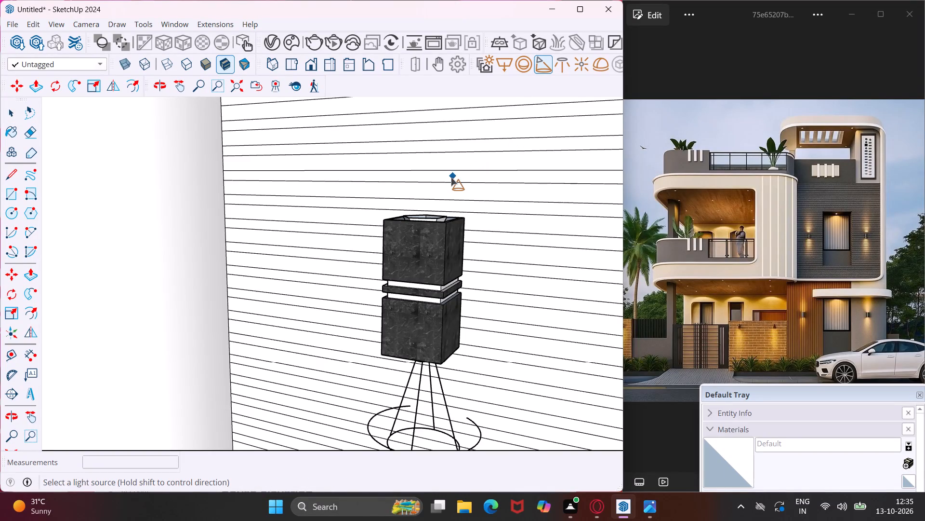
middle_click_drag(450, 179, 573, 41)
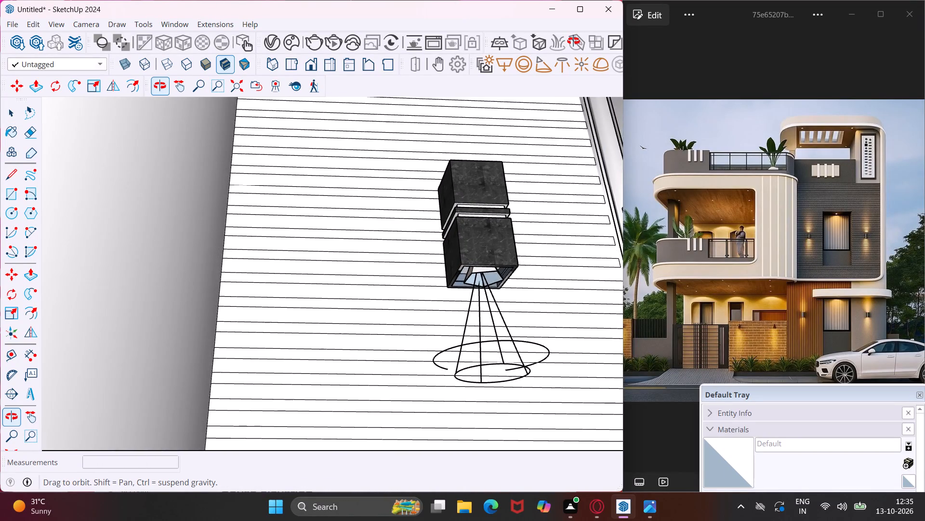
middle_click_drag(573, 41, 447, 286)
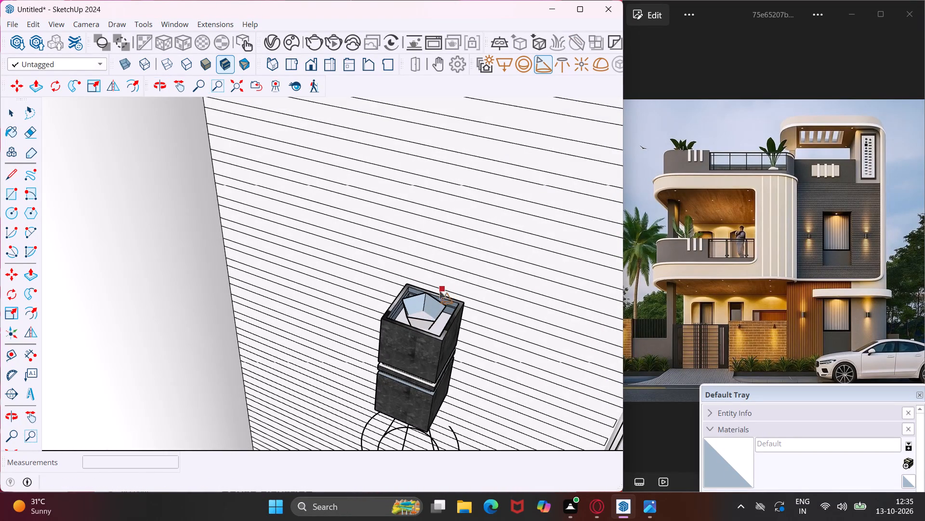
scroll(423, 304, "up", 7)
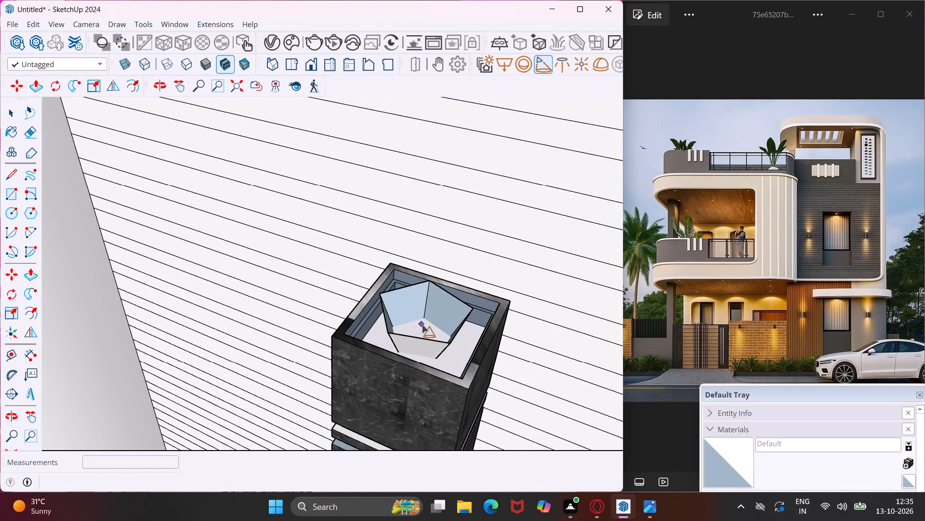
left_click(422, 325)
middle_click_drag(432, 242, 485, 162)
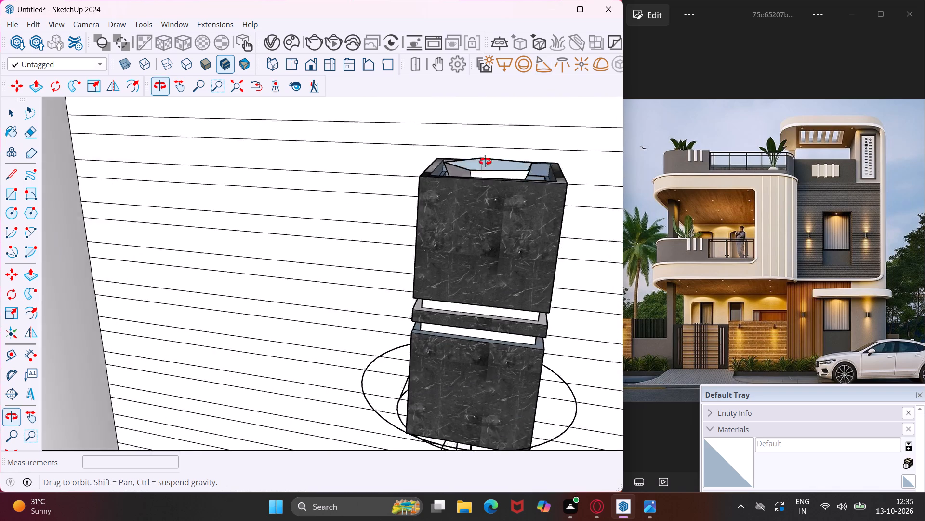
middle_click_drag(485, 162, 489, 156)
key("Escape")
key("space")
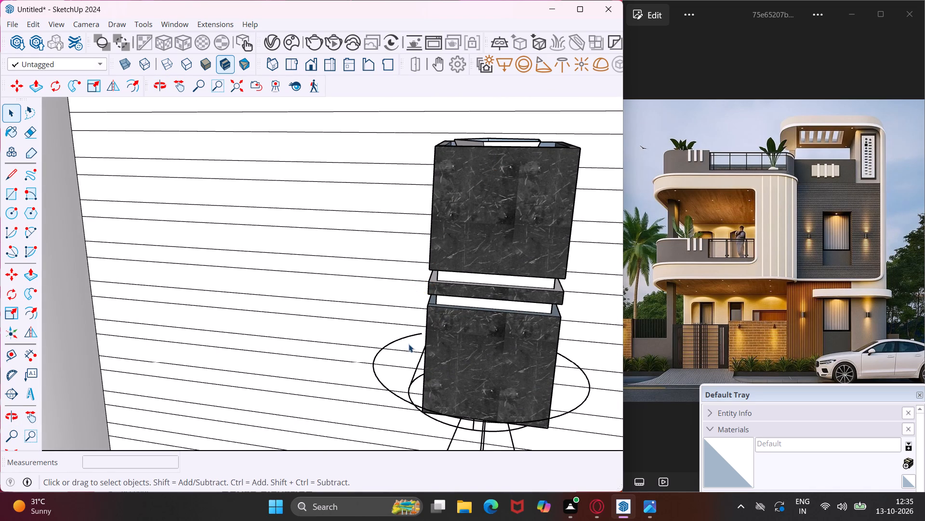
Move the new spot light about 7 7/16" along the facade, clear of the wall light body.
left_click(418, 362)
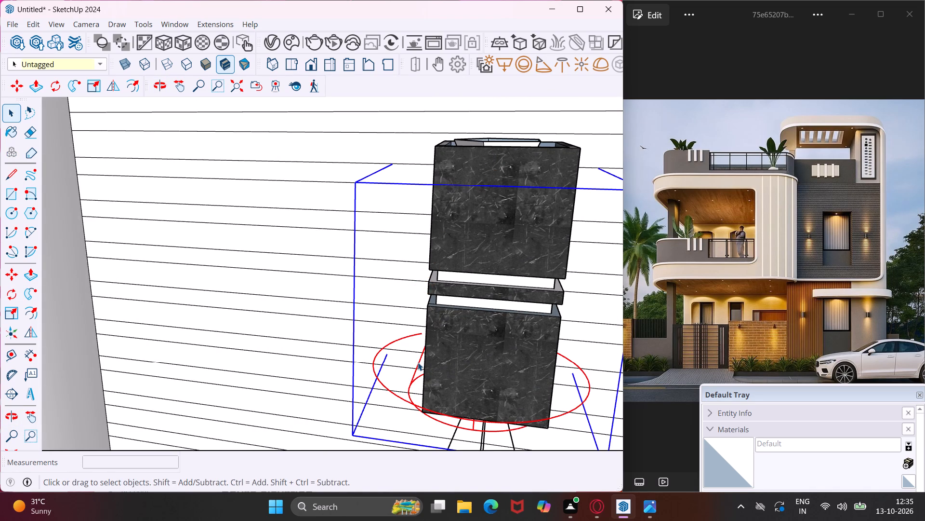
key("m")
left_click(418, 362)
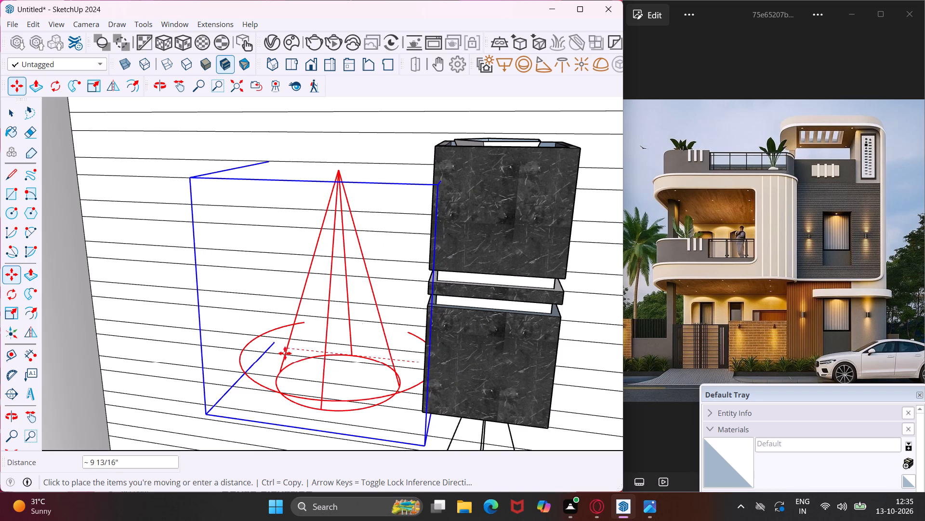
left_click(280, 347)
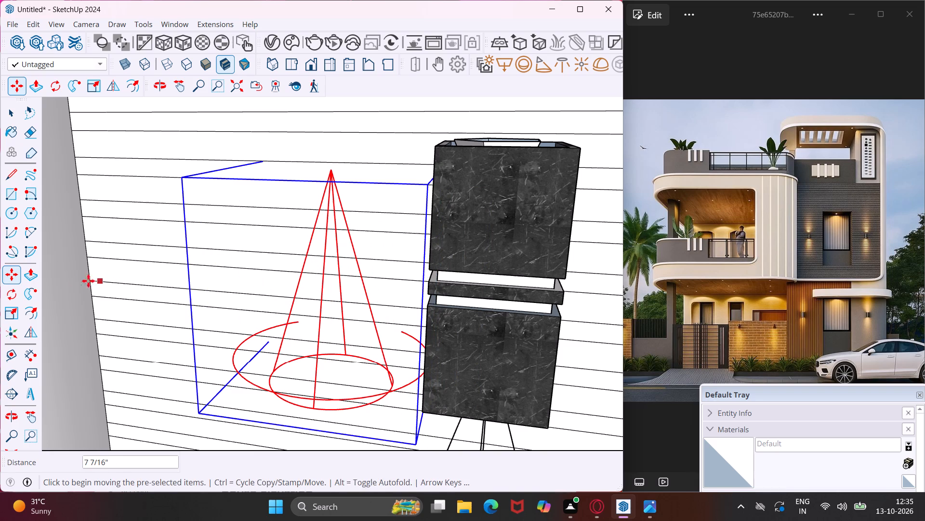
Rotate the new spot light 180° in the facade's plane so that it points upward.
left_click(11, 296)
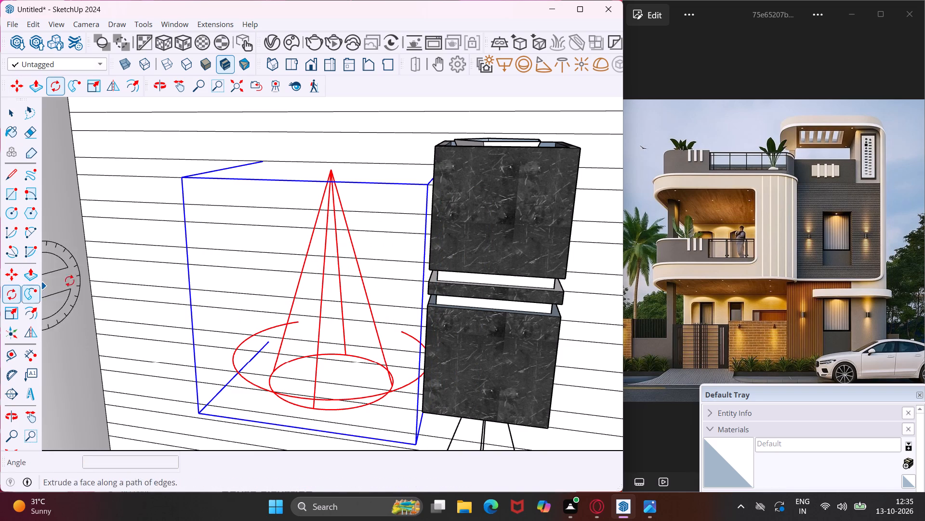
left_click(318, 149)
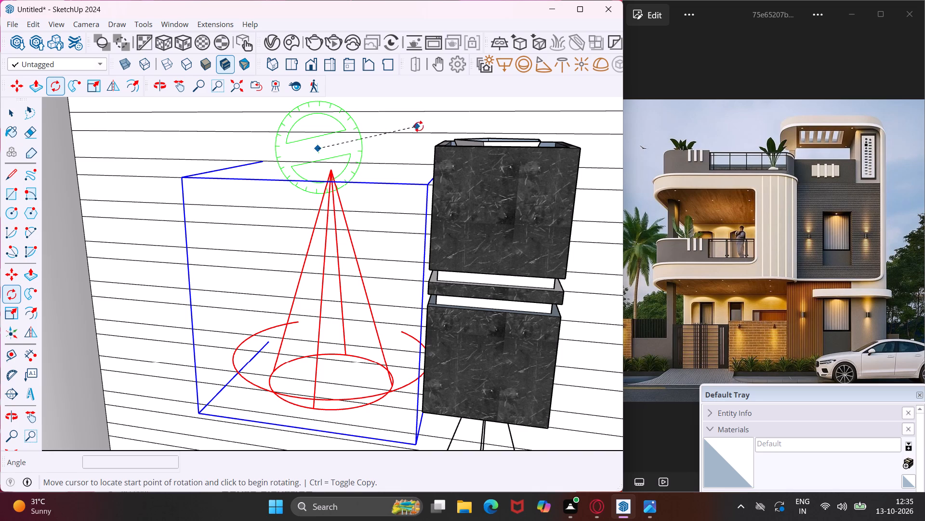
left_click(418, 146)
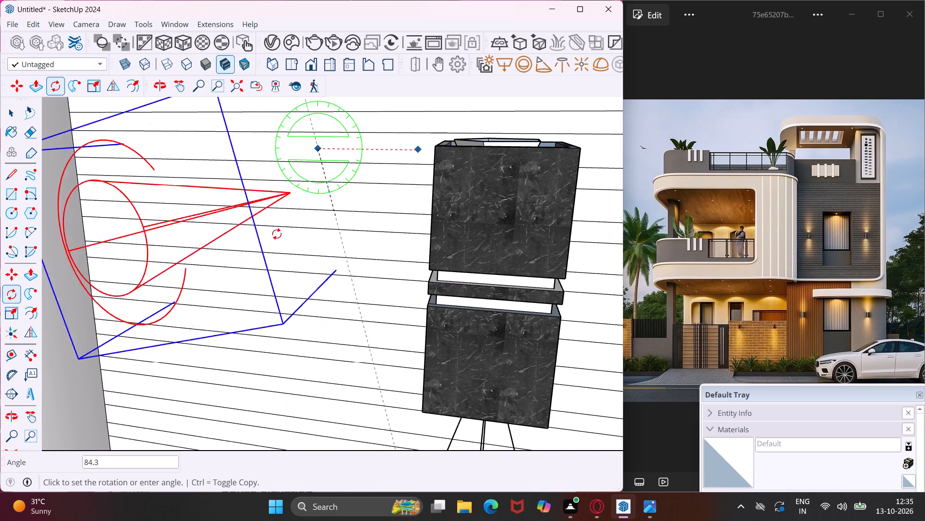
left_click(217, 151)
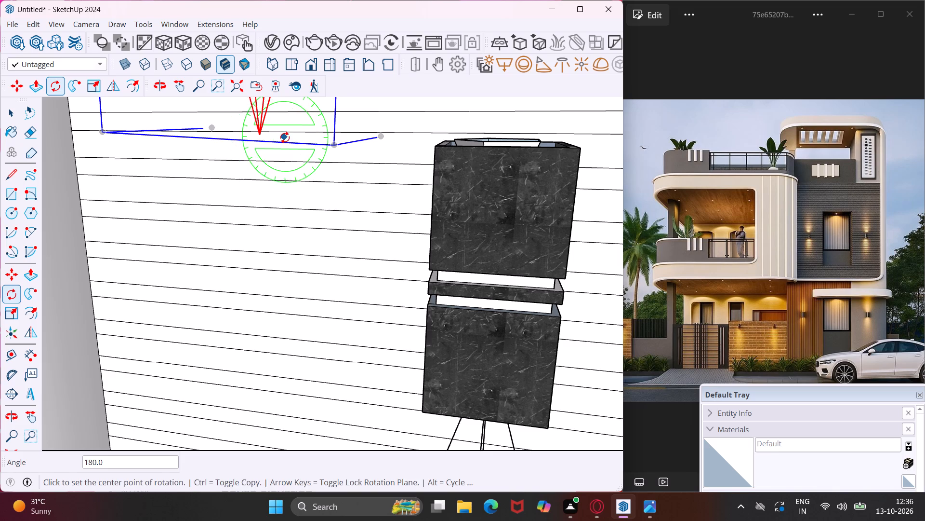
Move the upward spot light about 11 9/16" along the facade over the wall light and lower it slightly into the bowl.
middle_click_drag(285, 137, 162, 192)
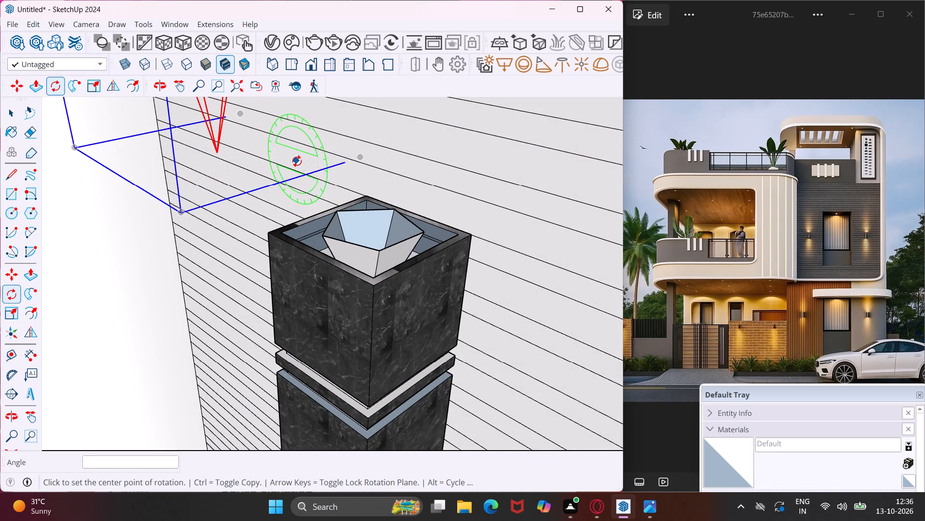
key("m")
left_click(294, 158)
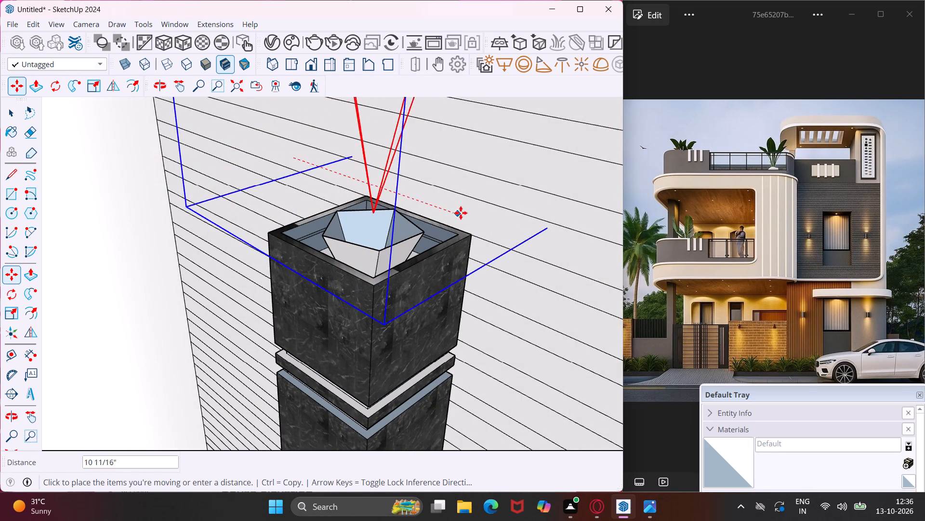
left_click(475, 220)
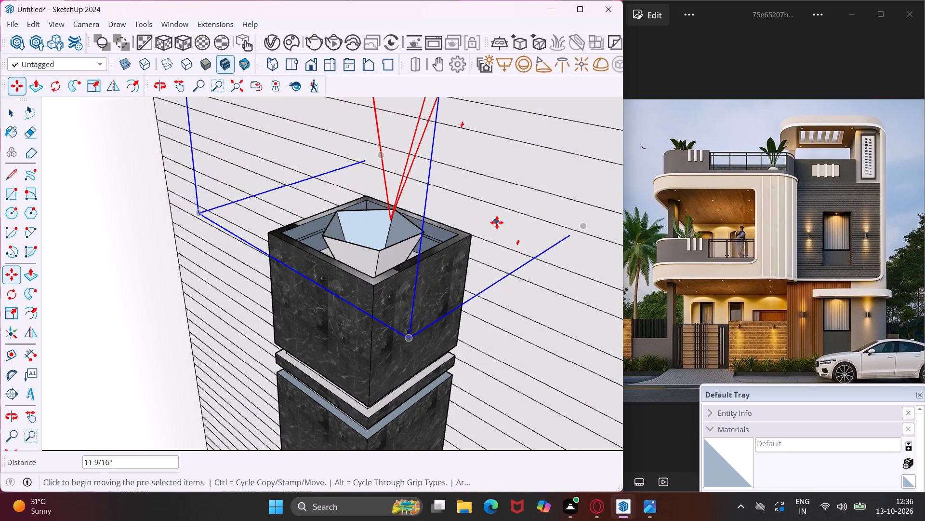
left_click(498, 222)
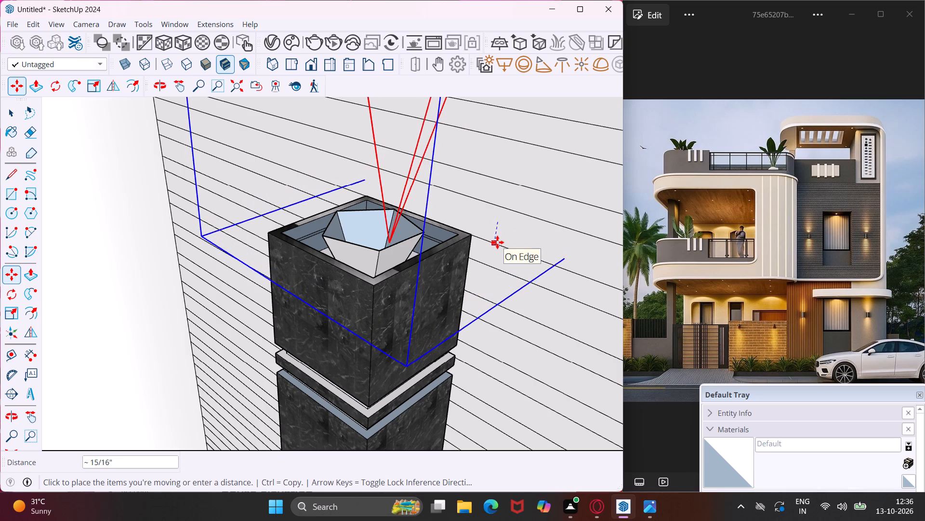
left_click(497, 251)
middle_click_drag(496, 247, 502, 244)
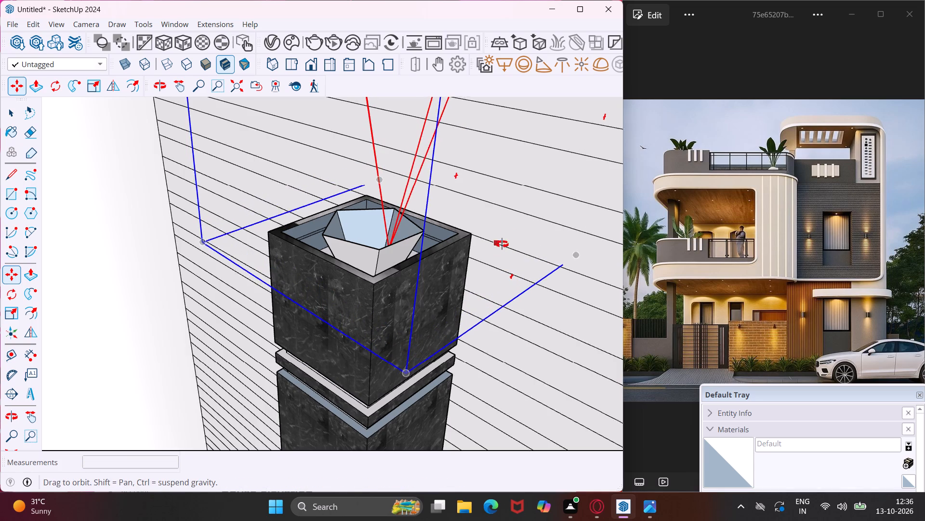
middle_click_drag(502, 244, 554, 218)
scroll(442, 225, "down", 16)
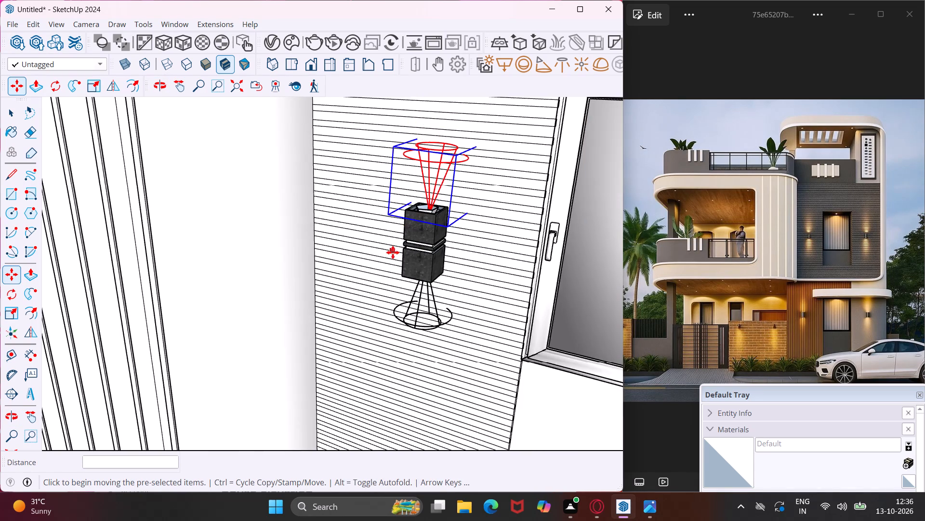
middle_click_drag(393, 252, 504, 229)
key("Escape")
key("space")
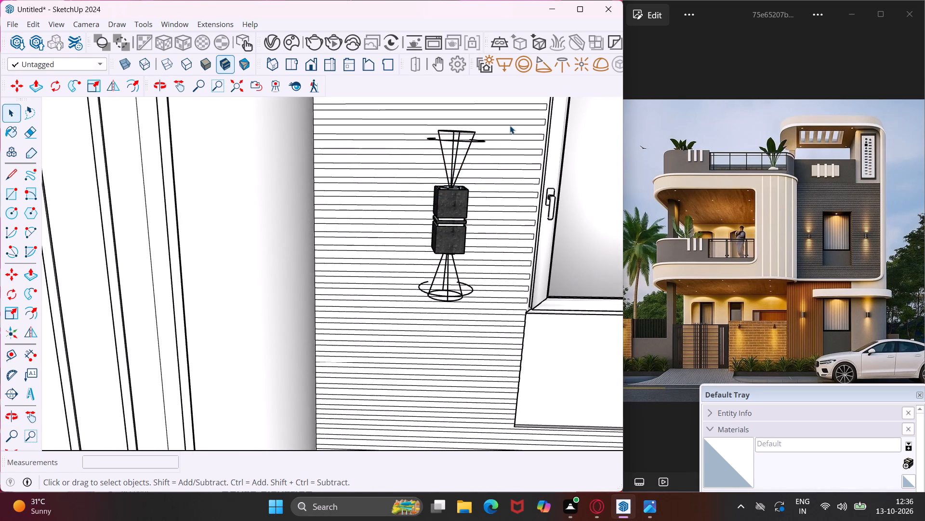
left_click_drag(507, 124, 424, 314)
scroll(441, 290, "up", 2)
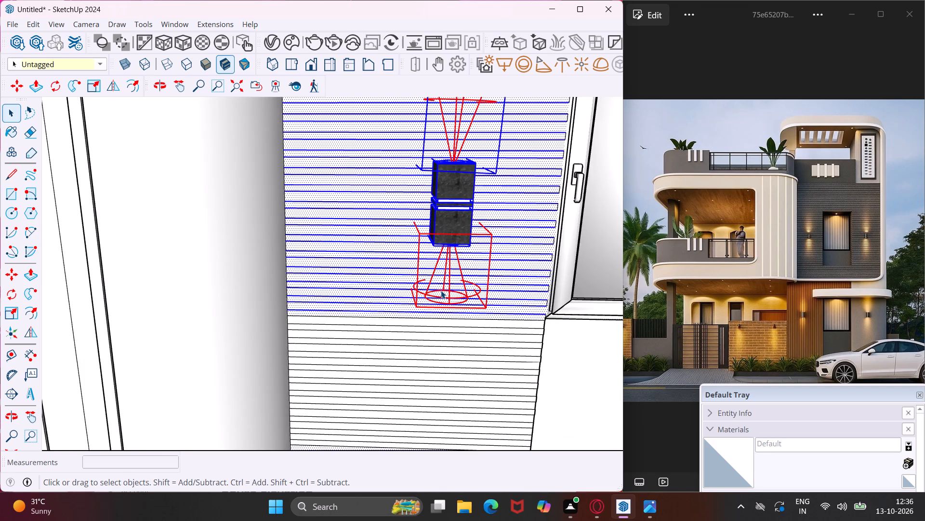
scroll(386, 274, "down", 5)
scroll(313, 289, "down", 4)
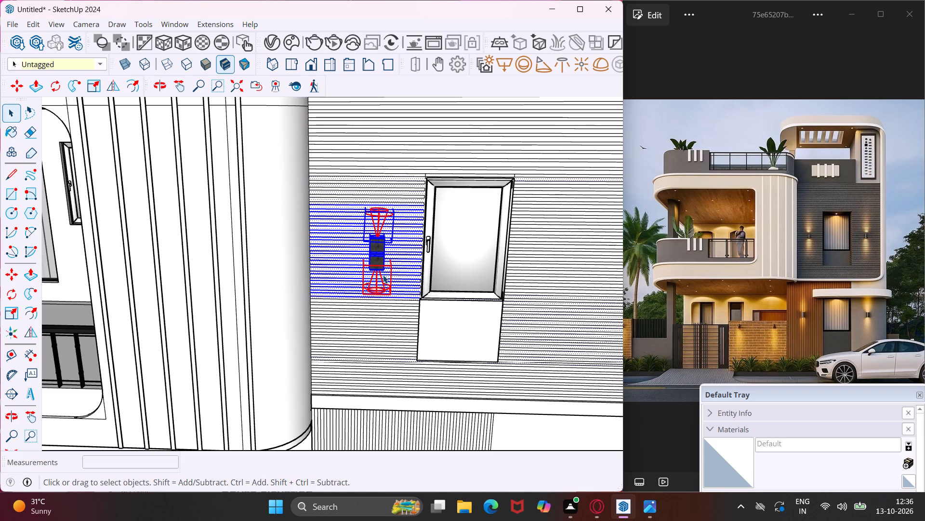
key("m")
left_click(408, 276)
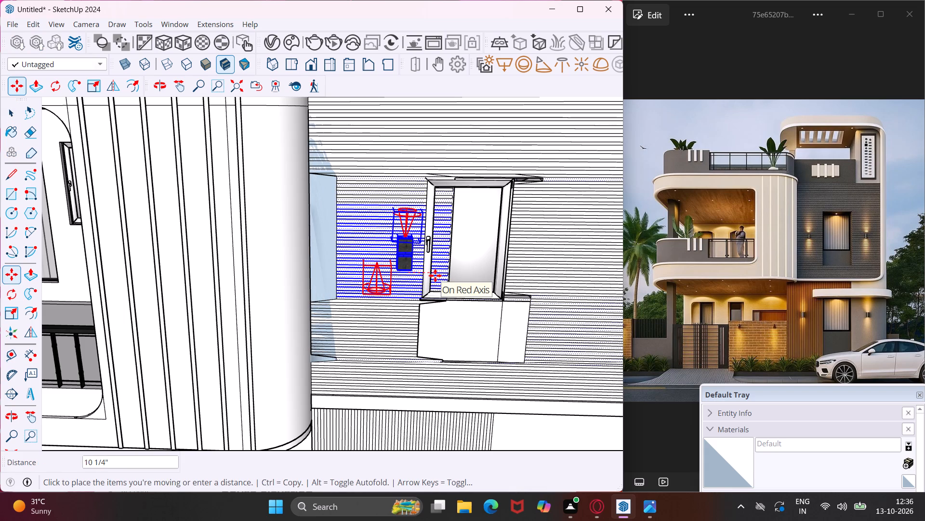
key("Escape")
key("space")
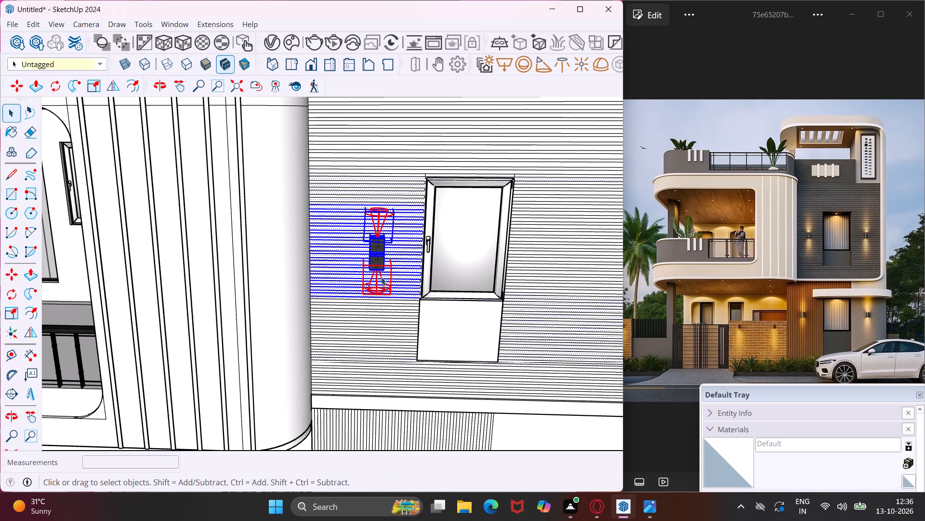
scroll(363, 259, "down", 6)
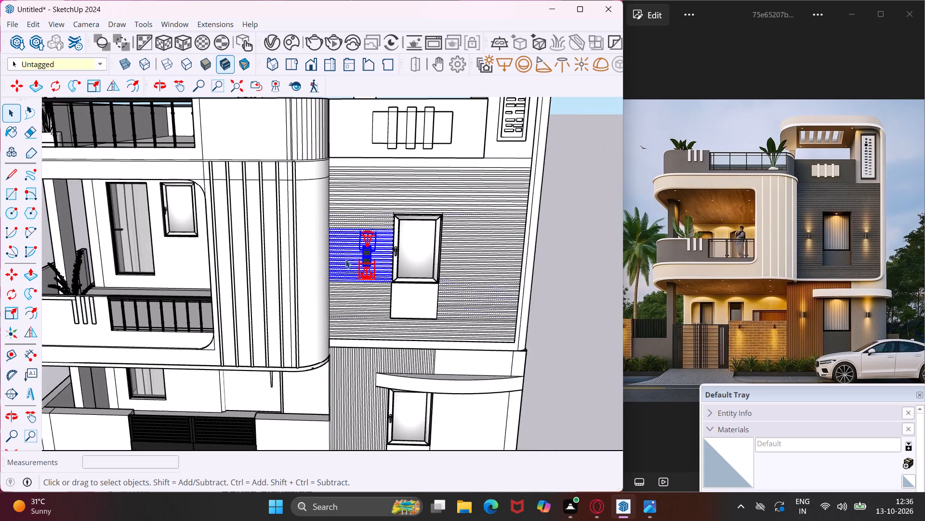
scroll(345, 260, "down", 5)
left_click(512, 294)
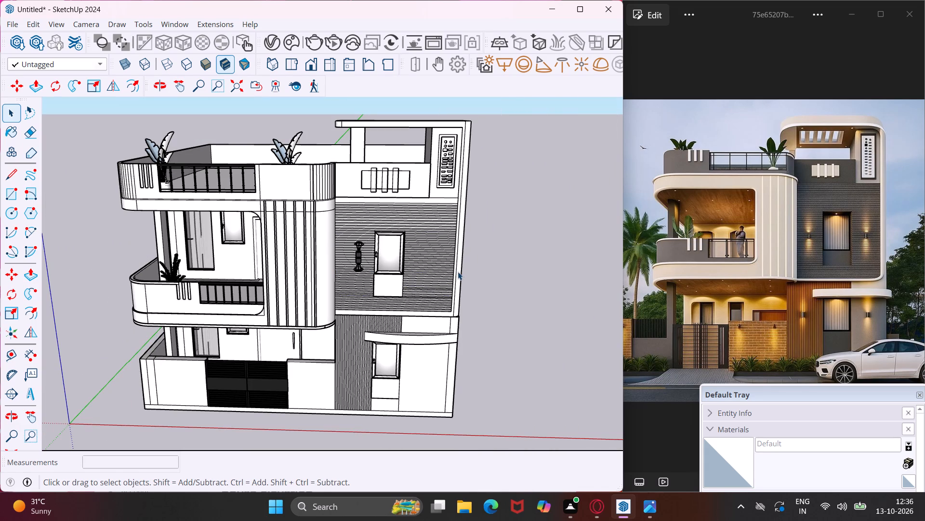
Copy the wall light body about 6' 4 1/2" along the grooved facade to the other side of the upper-floor window.
scroll(352, 262, "up", 7)
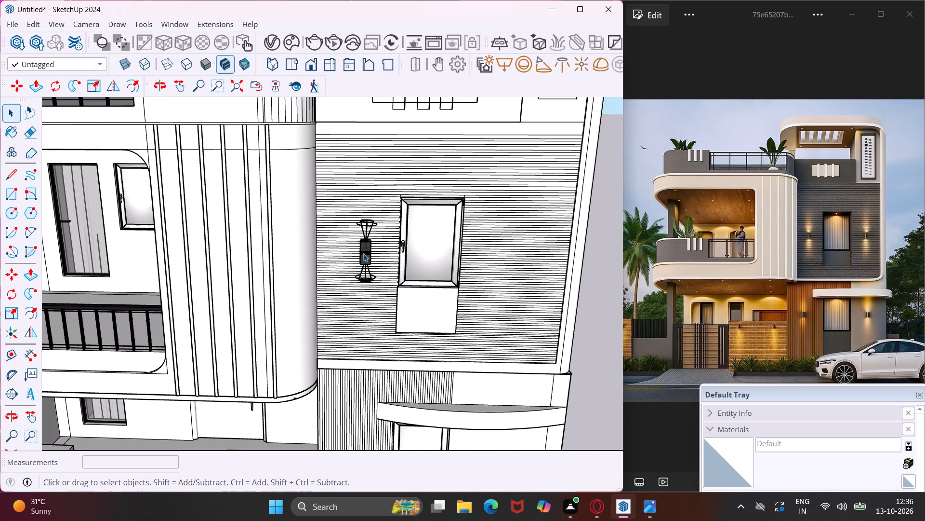
left_click(364, 252)
key("m")
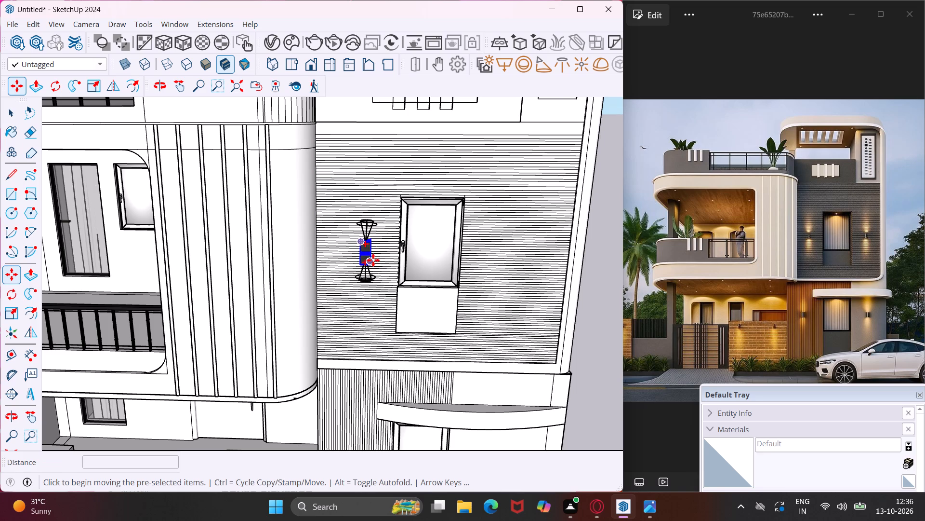
left_click(380, 261)
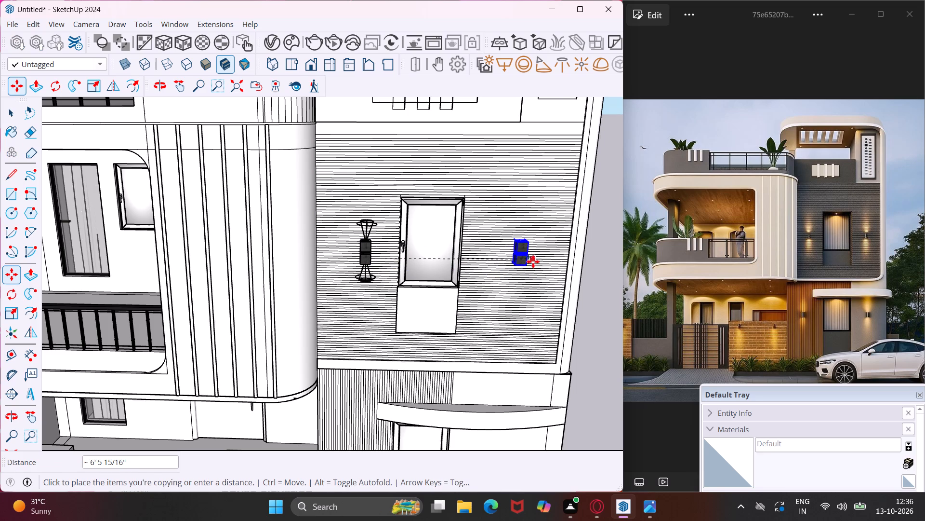
scroll(526, 262, "up", 7)
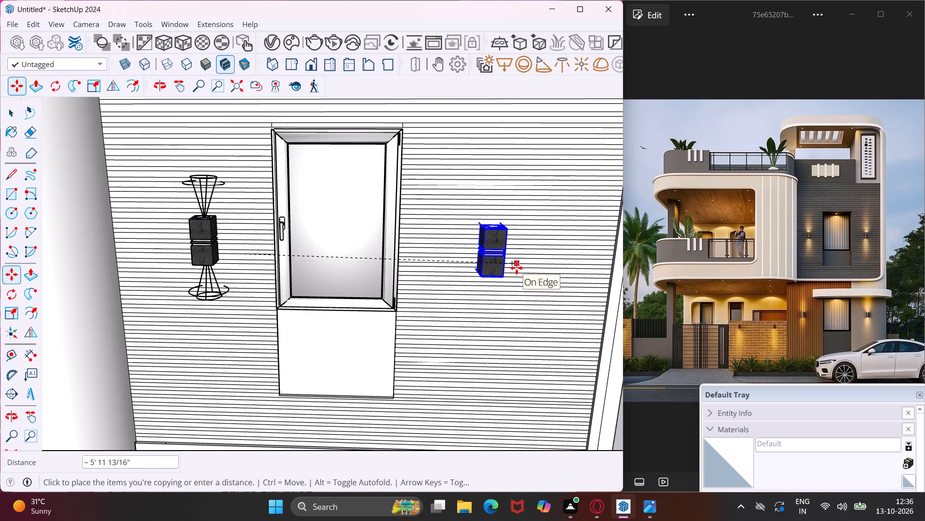
middle_click_drag(531, 266, 343, 284)
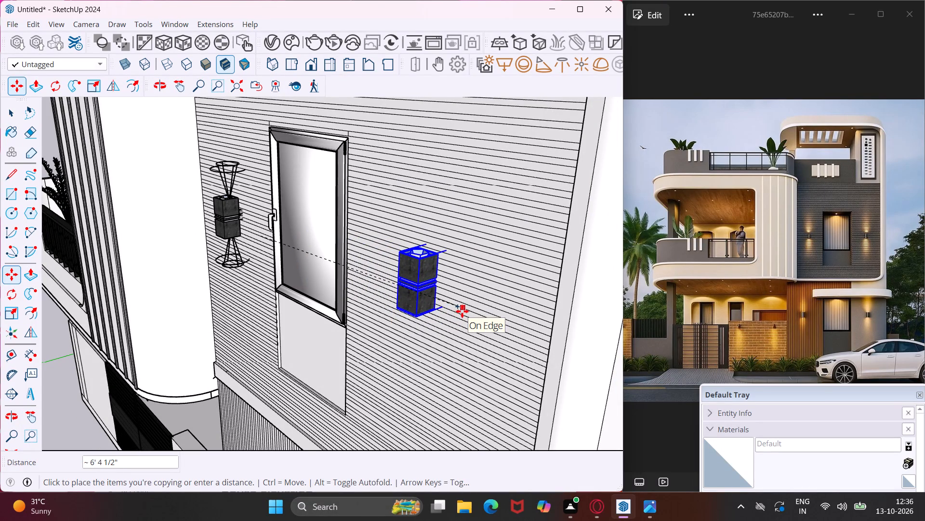
left_click(462, 311)
key("Escape")
key("space")
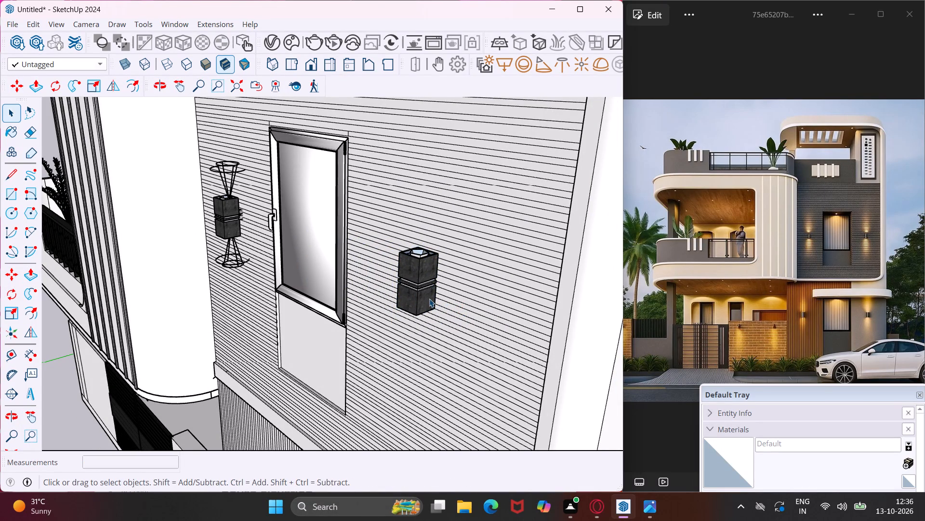
Copy the first wall light's upward spot light about 6' 4 1/2" along the facade onto the bowl of the second wall light.
middle_click_drag(429, 298, 529, 303)
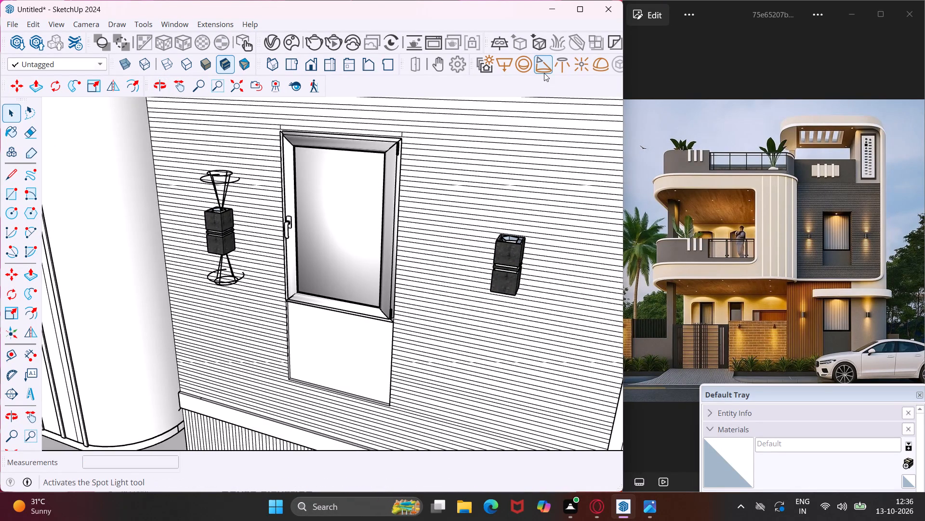
key("Escape")
key("space")
left_click(229, 182)
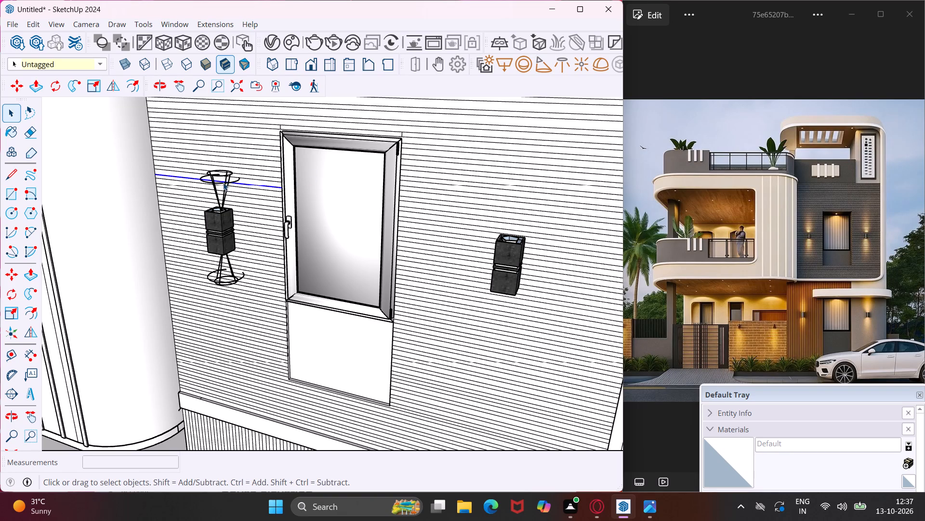
scroll(221, 182, "up", 4)
left_click(254, 200)
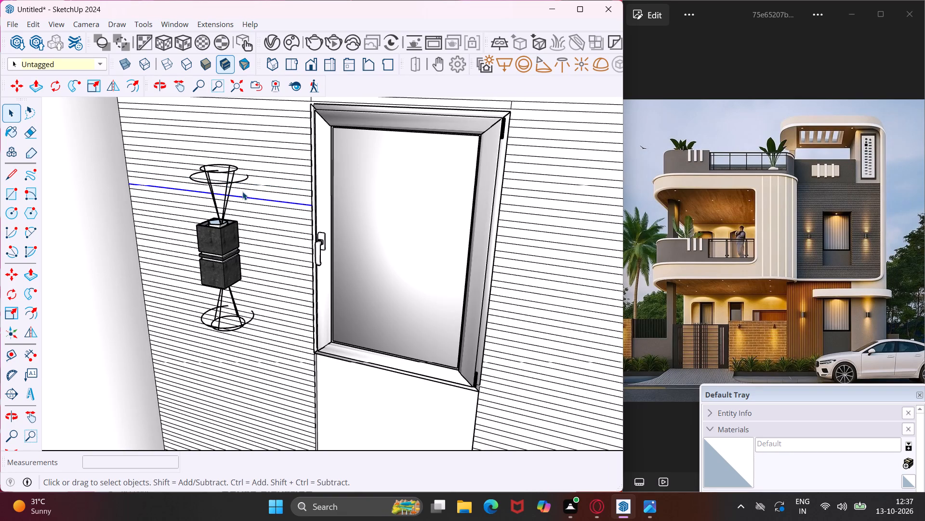
left_click(227, 180)
scroll(225, 189, "up", 4)
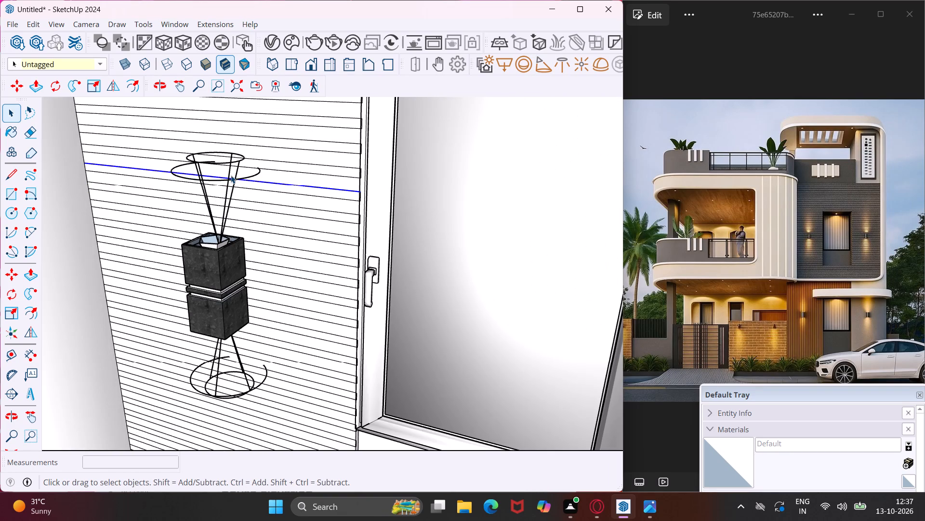
left_click(231, 171)
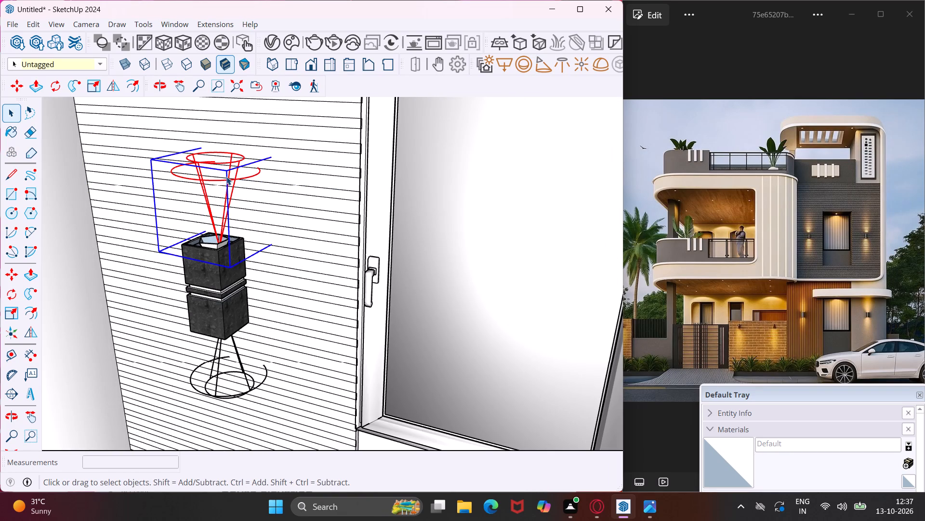
key("m")
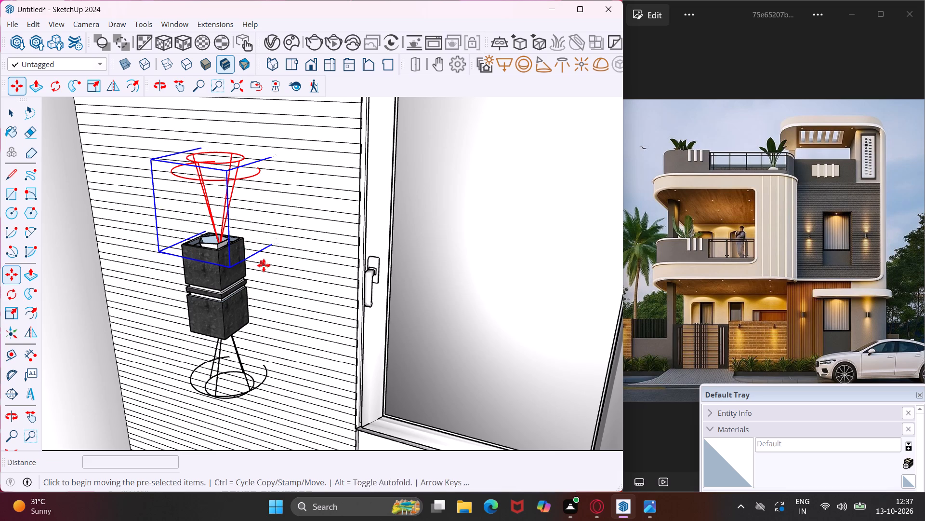
left_click(264, 260)
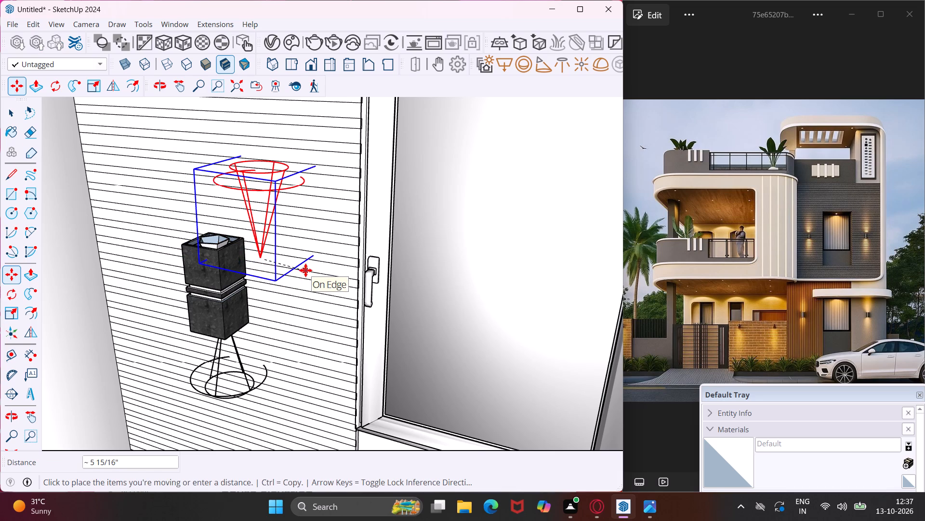
scroll(304, 269, "down", 12)
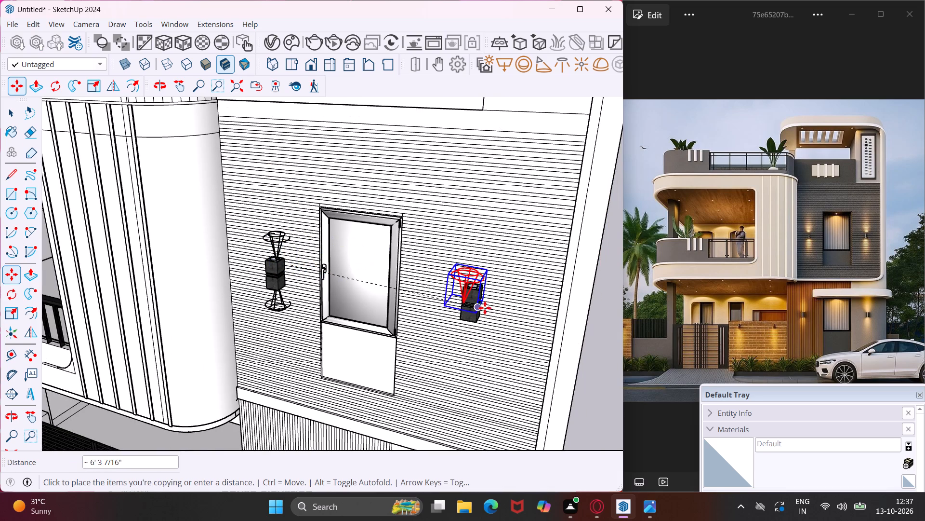
scroll(489, 299, "up", 12)
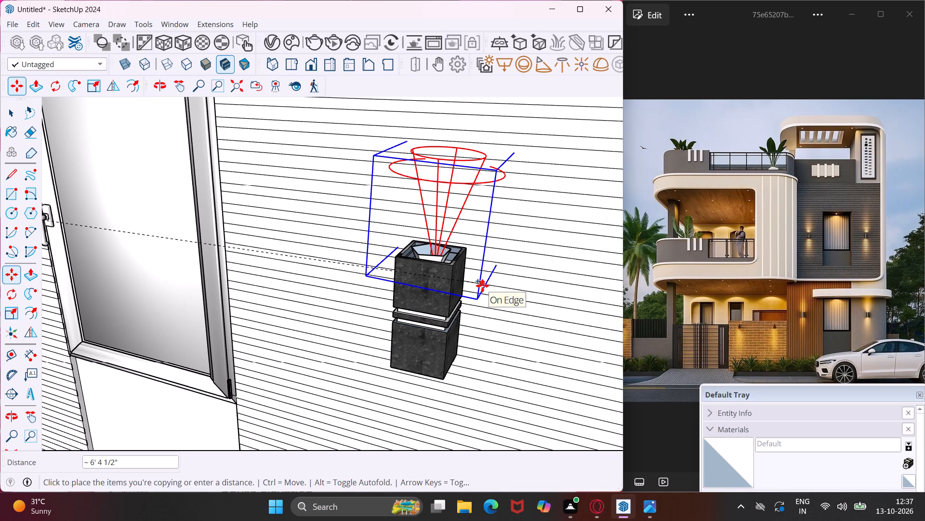
left_click(482, 286)
middle_click_drag(482, 285, 399, 303)
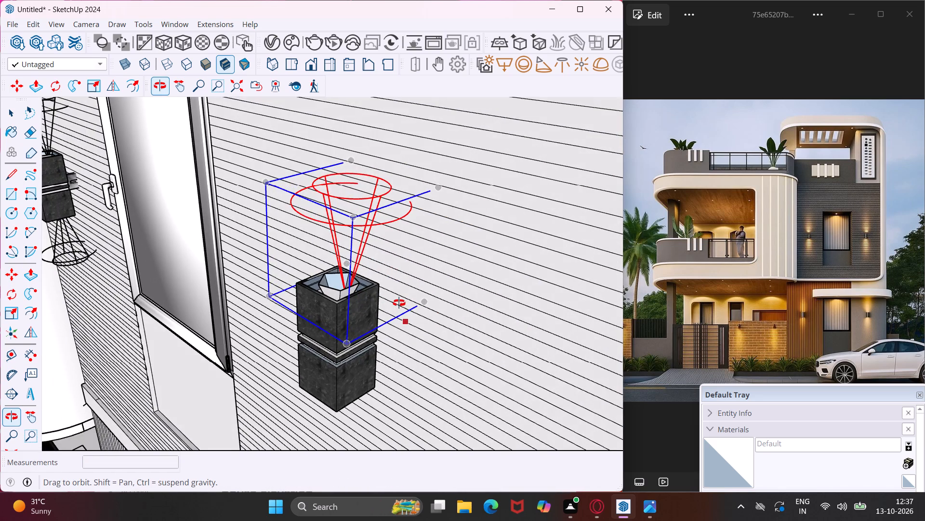
middle_click_drag(399, 303, 462, 268)
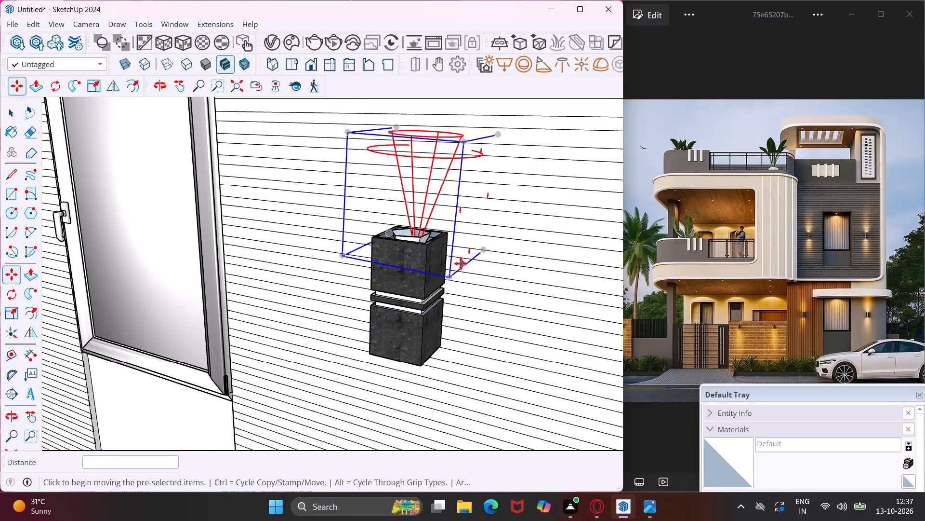
Flip a copy of the upward spot light downward about a horizontal plane offset 9 1/16" to the second wall light's middle.
scroll(459, 261, "down", 4)
middle_click_drag(453, 278, 542, 254)
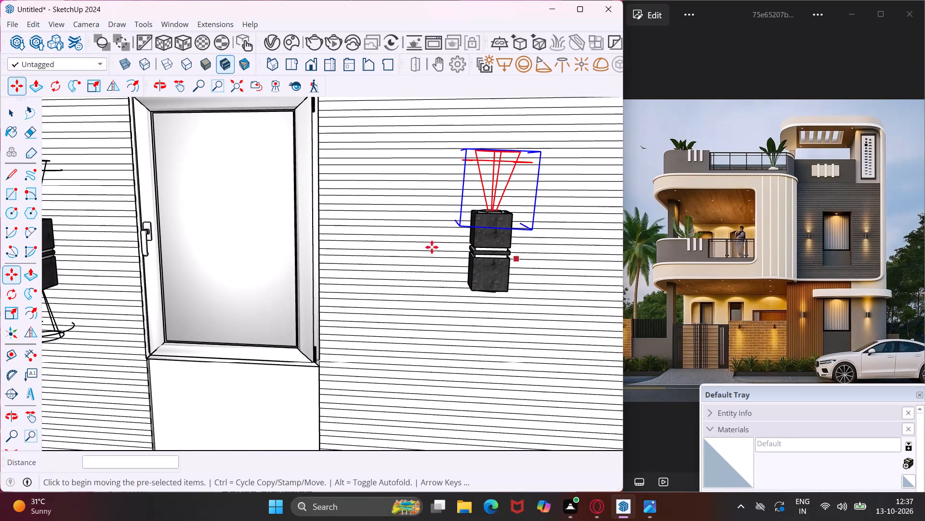
left_click(28, 325)
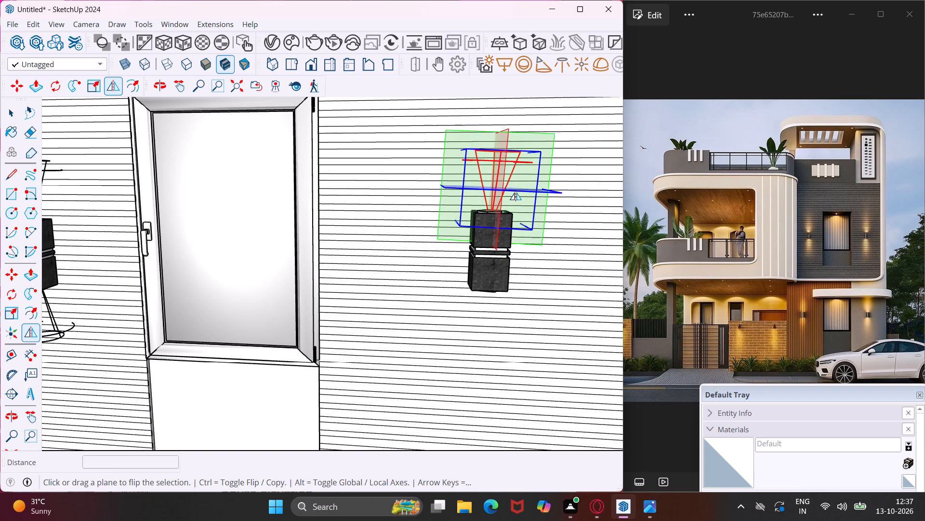
left_click_drag(515, 192, 502, 244)
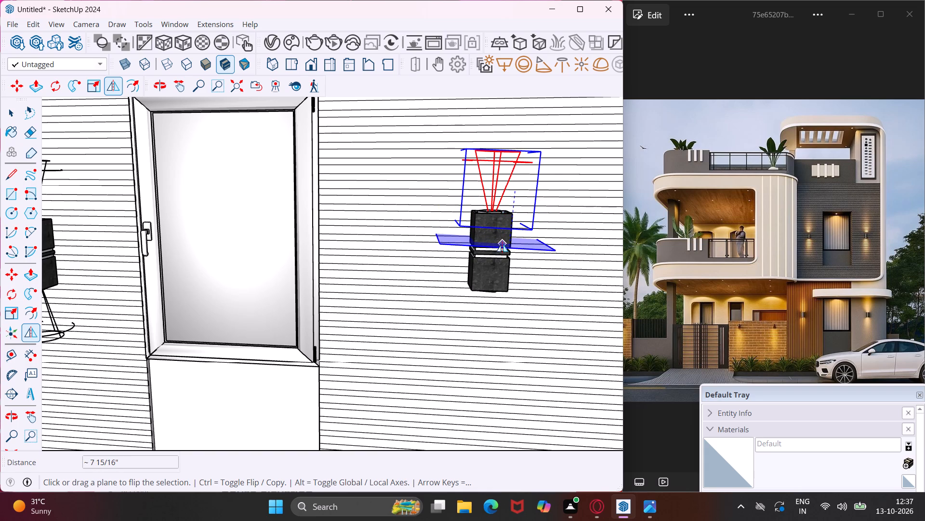
left_click_drag(502, 244, 502, 252)
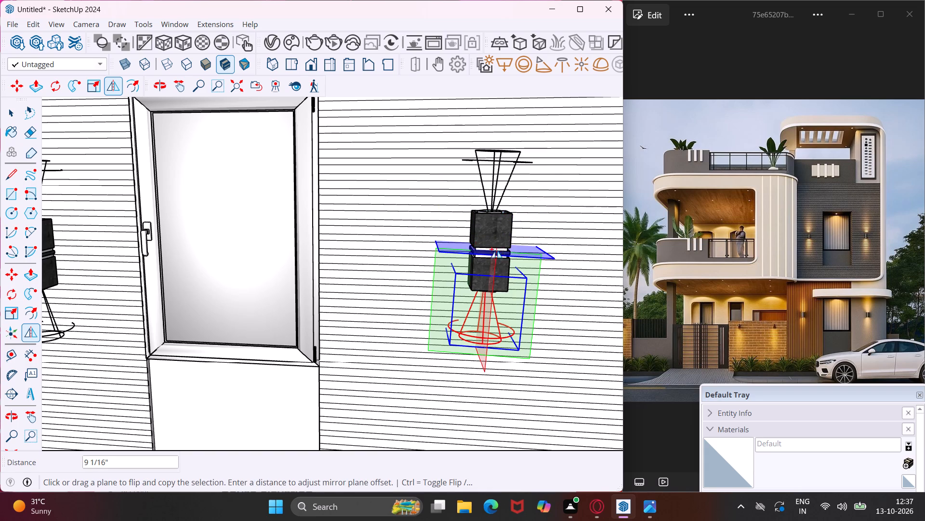
scroll(442, 236, "down", 13)
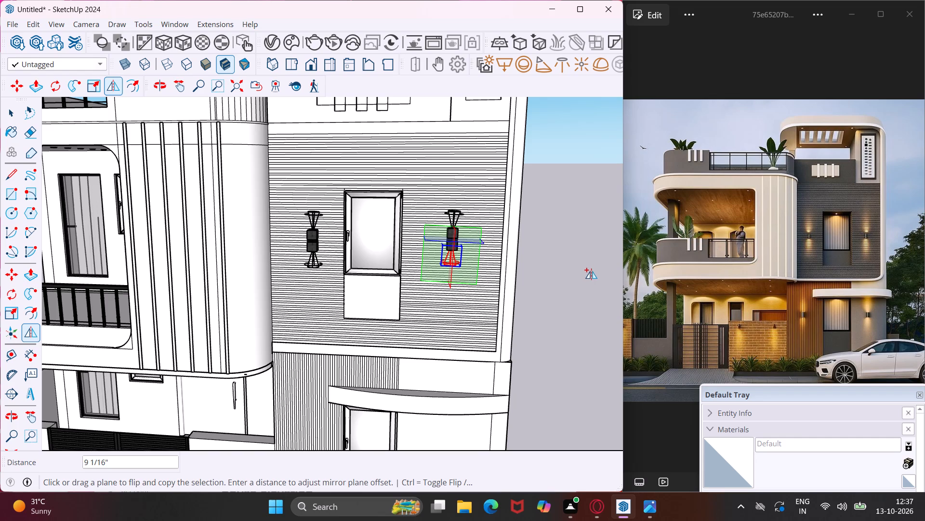
key("Escape")
key("space")
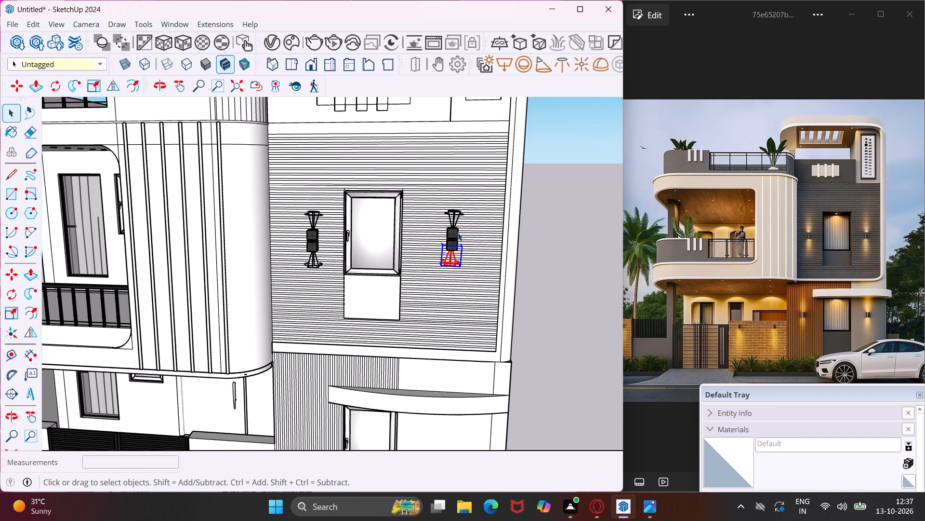
Copy the second wall light with both its spot lights about 13' 6 1/4" down onto the vertically grooved panel beside the ground-floor window.
scroll(458, 233, "up", 11)
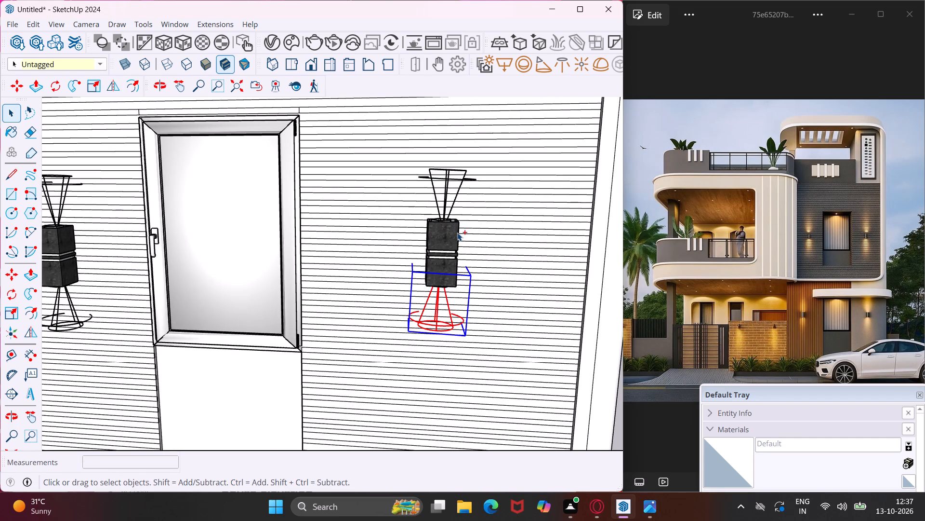
left_click(457, 233, "ctrl")
scroll(456, 171, "up", 6, "ctrl")
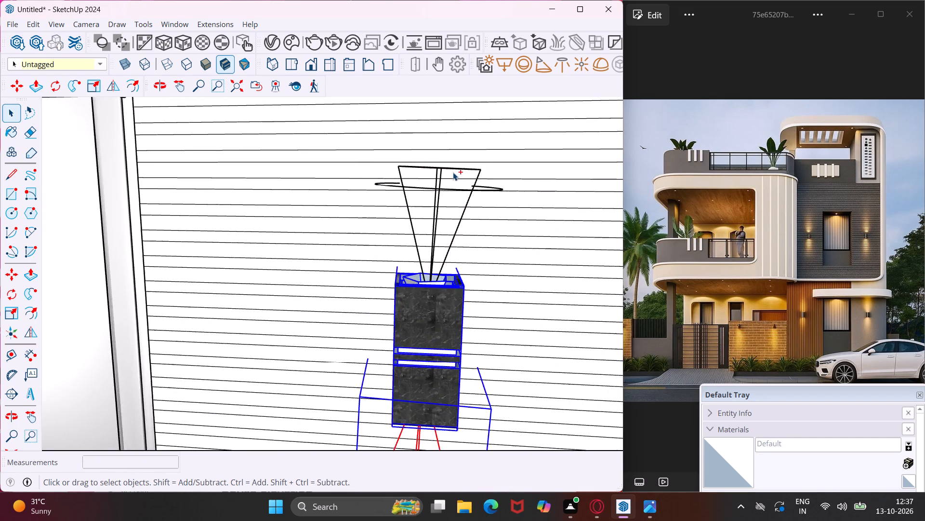
scroll(453, 172, "up", 4, "ctrl")
left_click(443, 166, "ctrl")
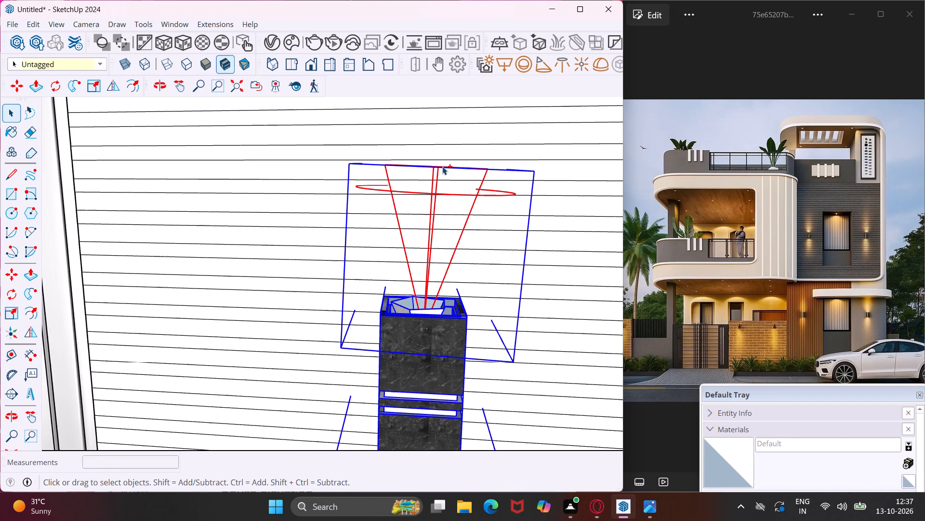
scroll(442, 166, "down", 20, "ctrl")
scroll(444, 165, "down", 1, "ctrl")
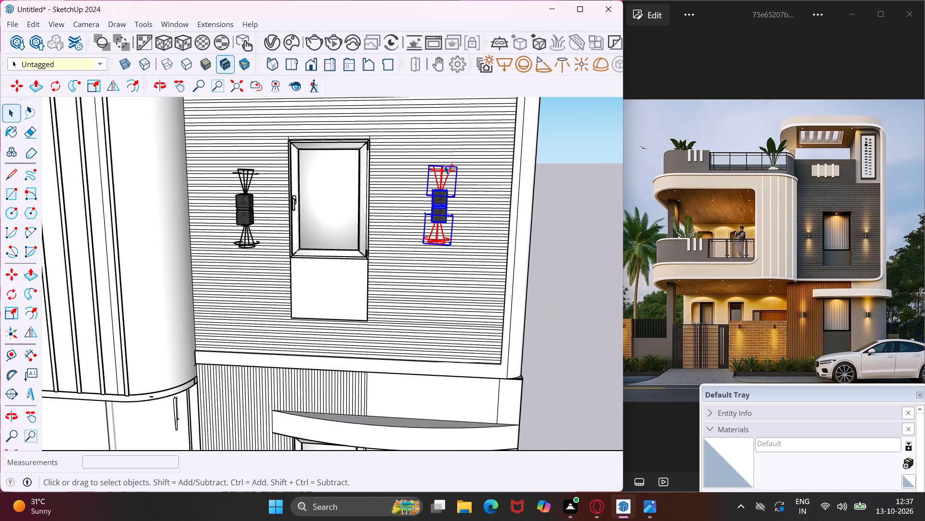
scroll(444, 165, "down", 3, "ctrl")
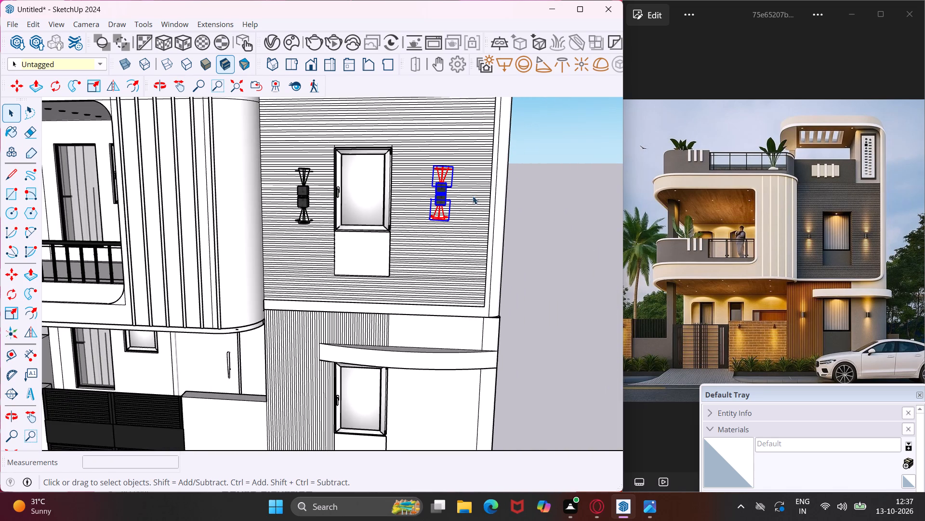
key("m")
left_click(464, 200)
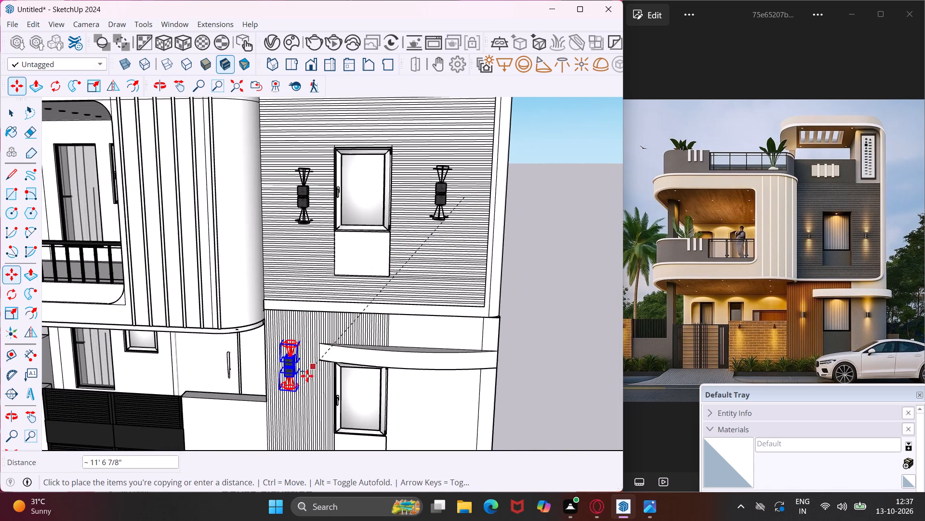
scroll(317, 389, "up", 5)
middle_click_drag(317, 389, 327, 323)
scroll(325, 327, "down", 4)
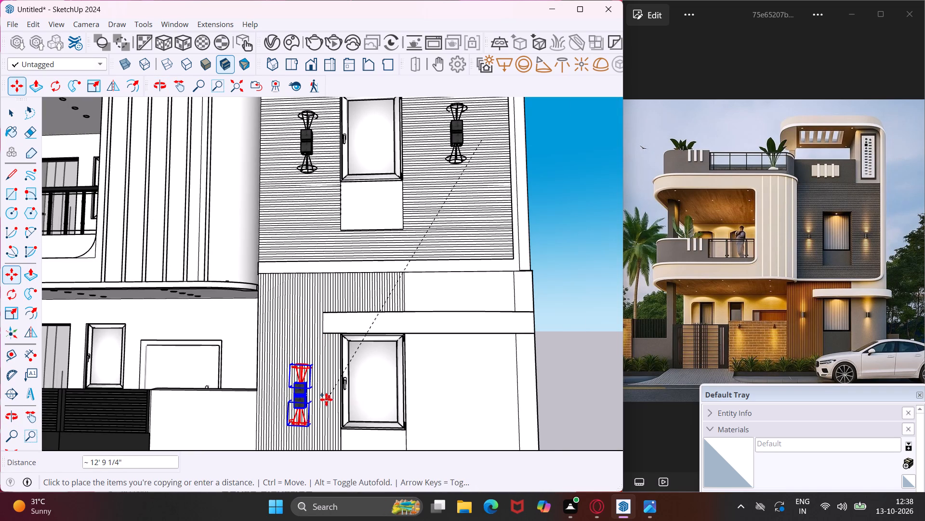
middle_click_drag(326, 399, 325, 339)
scroll(325, 337, "down", 3)
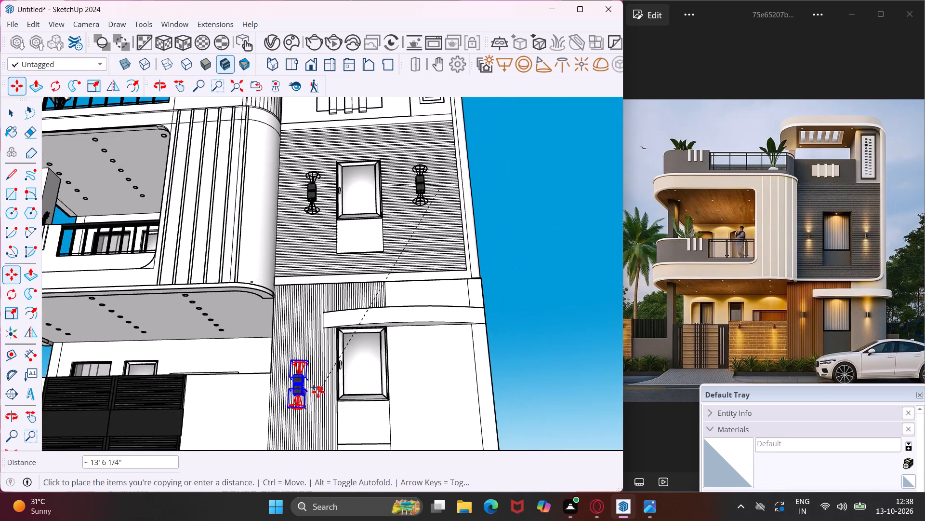
left_click(320, 394)
Copy the ground-floor wall light with its spot lights 6' 11 3/16" along the facade to the other side of the ground-floor window.
left_click(320, 394)
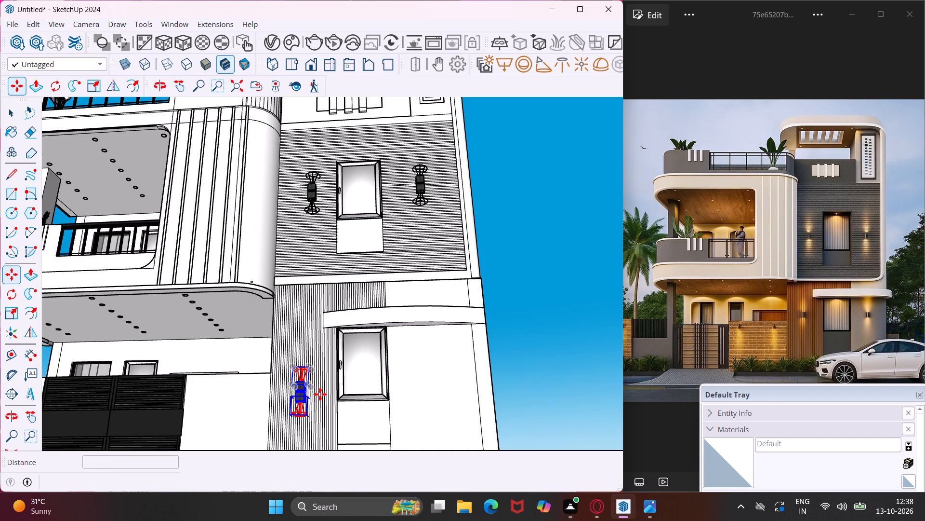
left_click(458, 397)
key("Escape")
key("space")
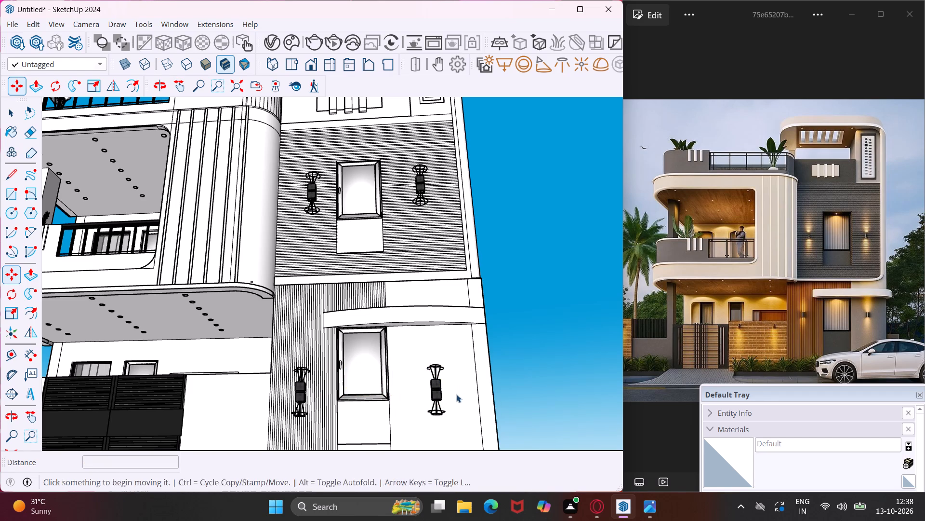
Examine the whole house from the front and at an angle to check the wall light positions on both floors.
scroll(396, 335, "down", 11)
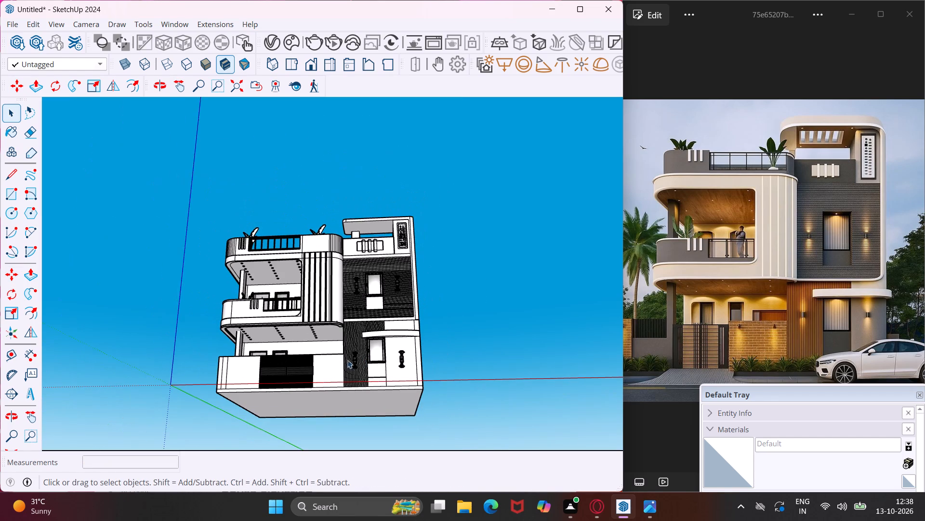
middle_click_drag(327, 364, 339, 443)
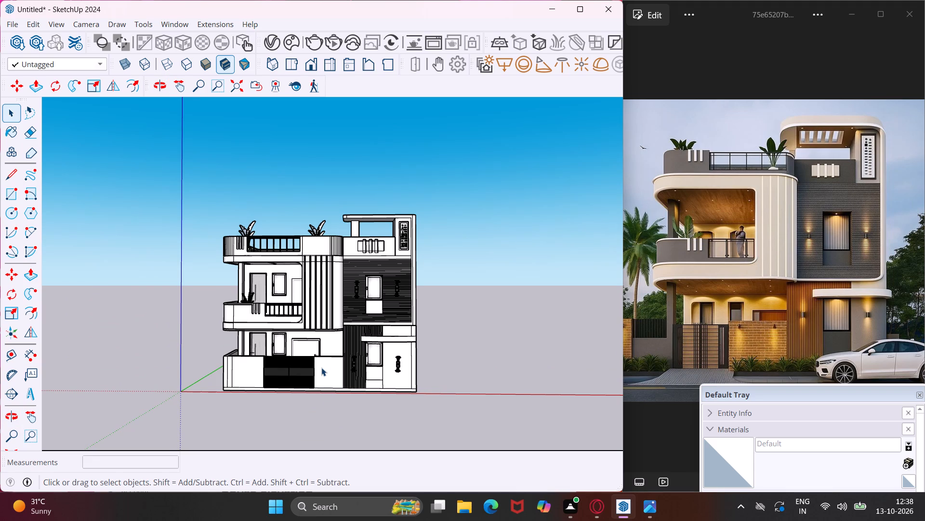
scroll(321, 368, "up", 4)
middle_click_drag(321, 368, 368, 398)
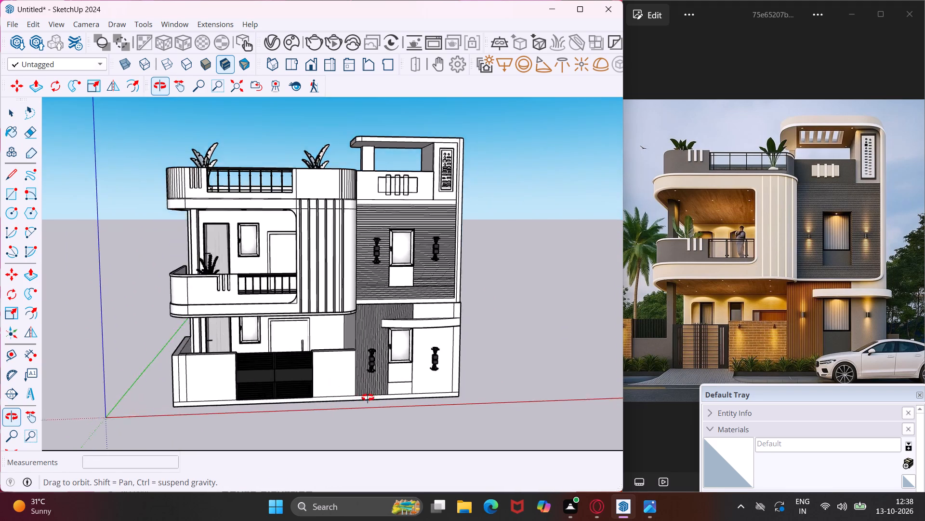
middle_click_drag(368, 398, 406, 404)
scroll(346, 371, "up", 3)
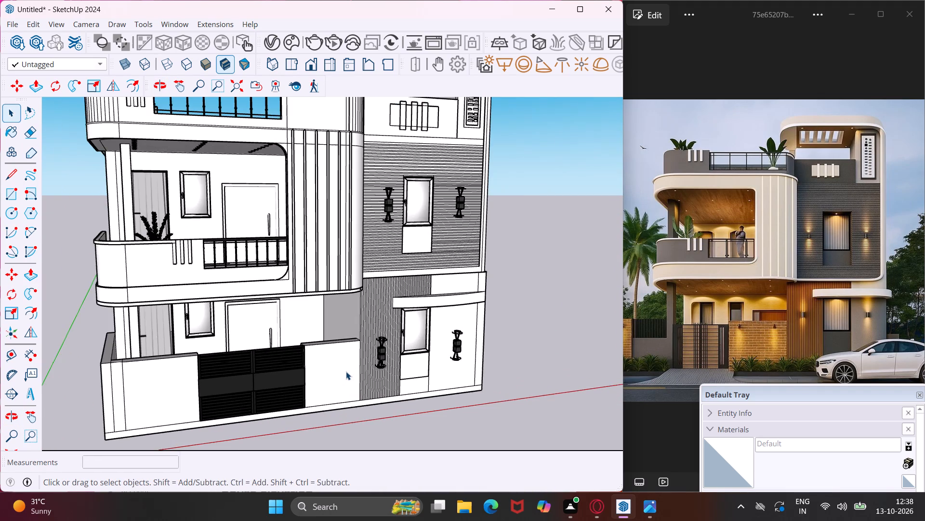
middle_click_drag(346, 371, 364, 382)
scroll(389, 176, "down", 5)
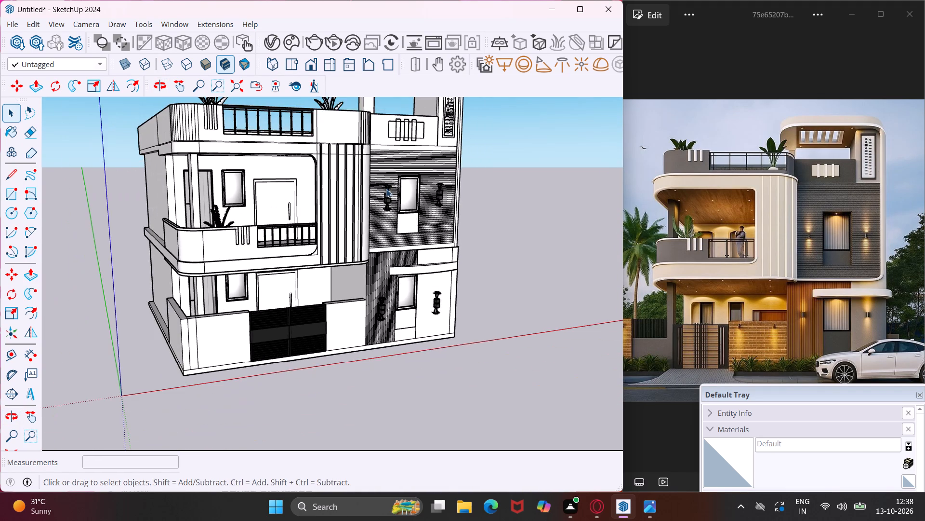
scroll(386, 189, "down", 2)
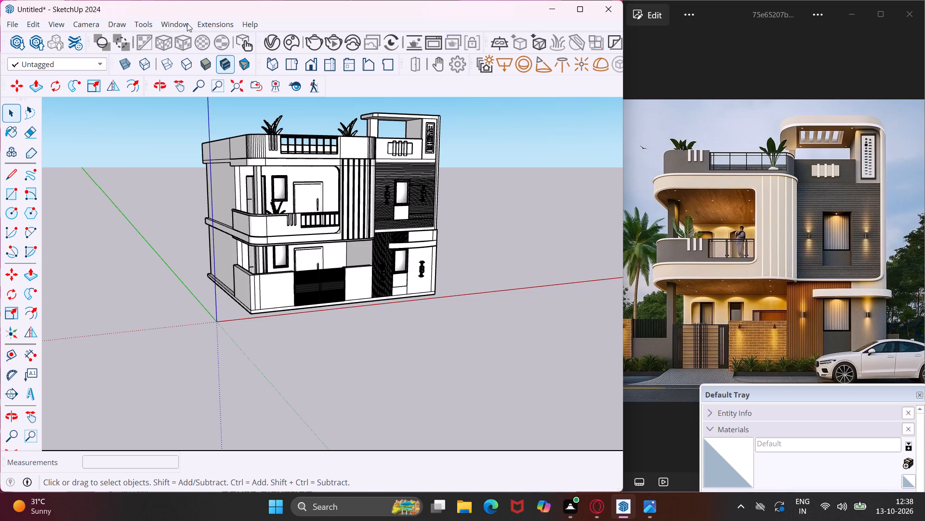
Search 3D Warehouse models for "wall down light".
left_click(186, 23)
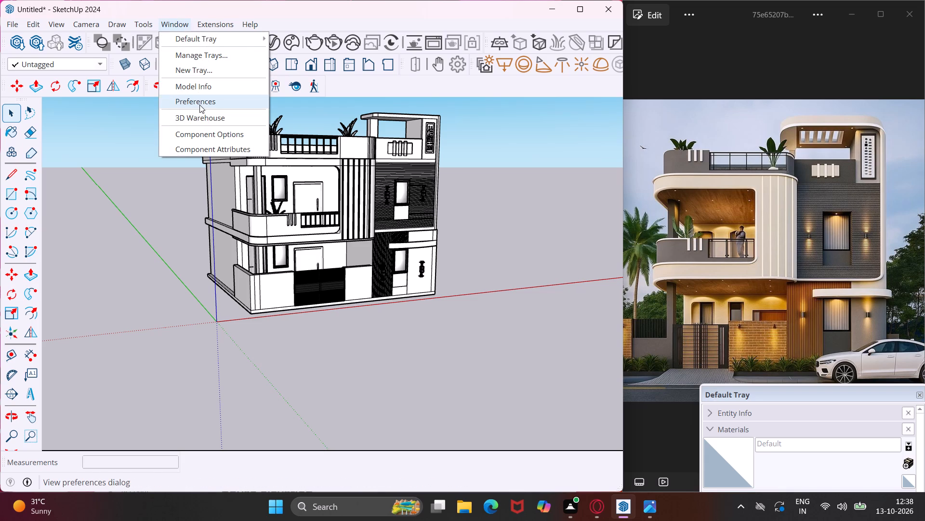
left_click(200, 110)
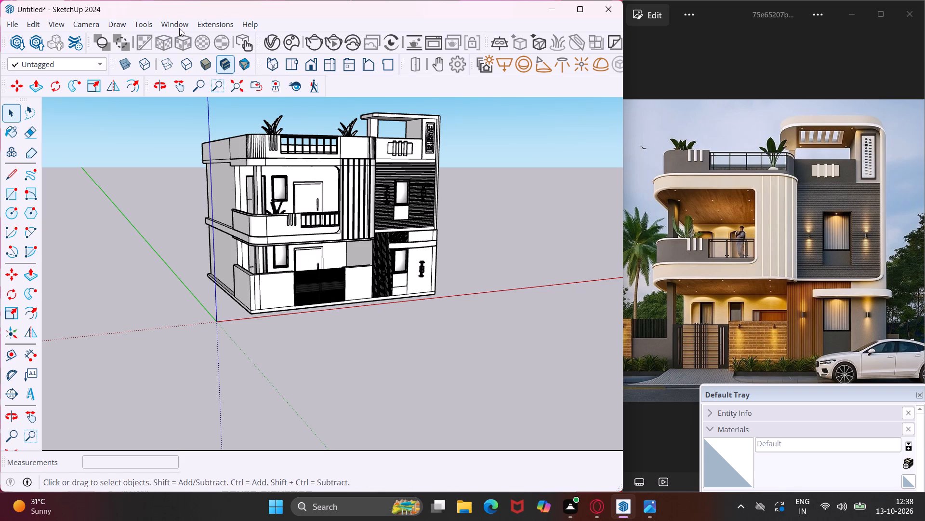
left_click(179, 23)
left_click(181, 115)
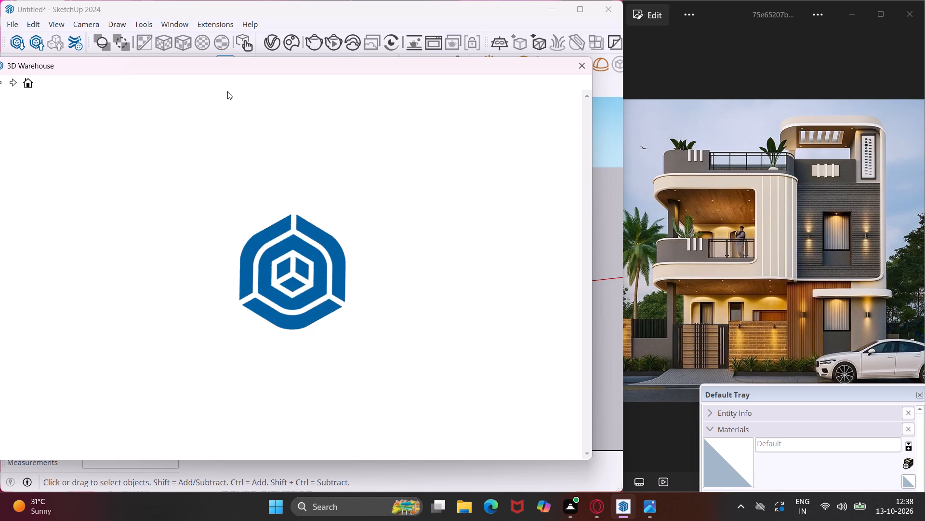
left_click(233, 113)
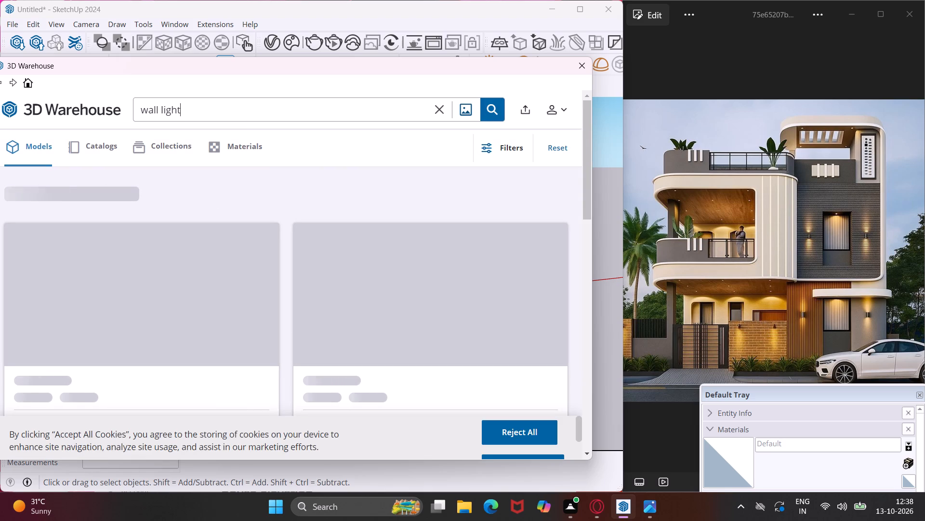
key("BackSpace")
key("BackSpace")
key("BackSpace")
key("BackSpace")
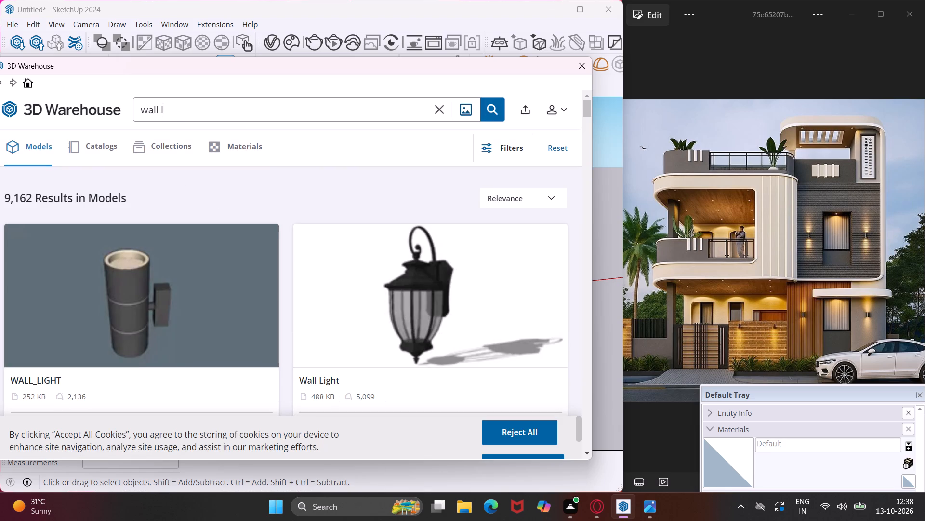
key("BackSpace")
type("down")
key("space")
type("li")
key("g")
key("h")
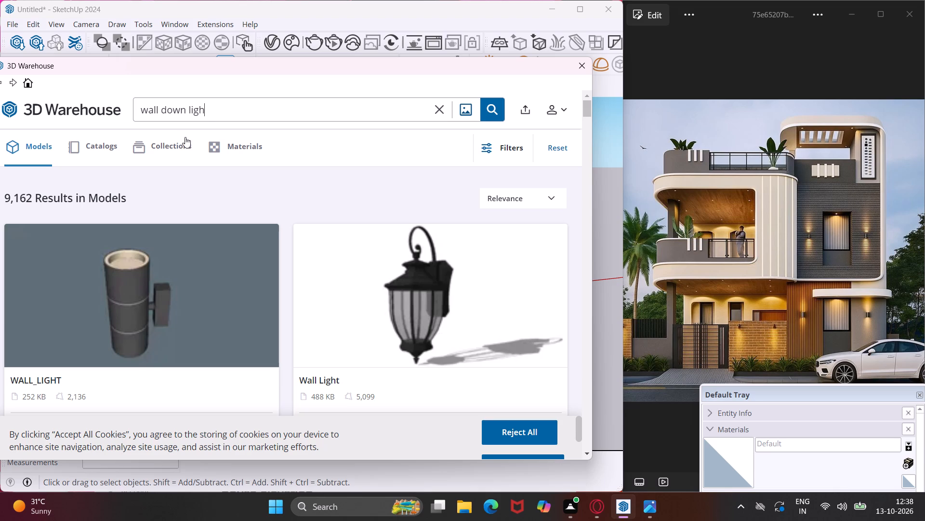
key("t")
key("Return")
Find the 147 KB Kube Single Down Facing wall light among the results and load it directly into the model.
scroll(200, 210, "down", 1)
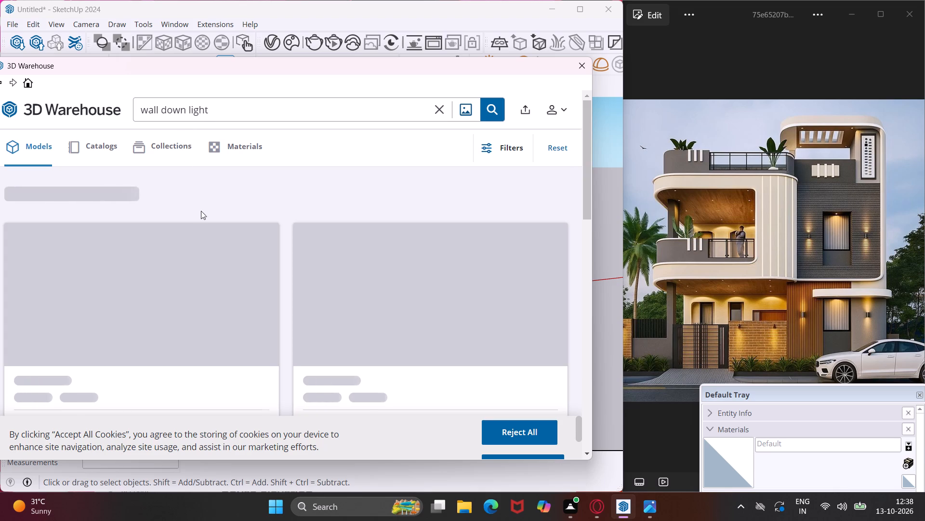
scroll(201, 211, "down", 3)
scroll(206, 225, "up", 3)
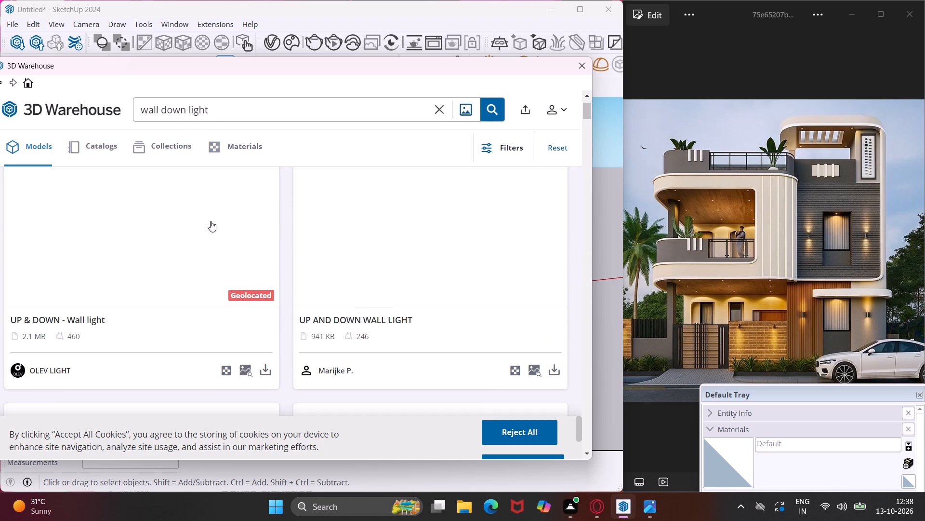
scroll(196, 248, "down", 2)
scroll(200, 245, "up", 3)
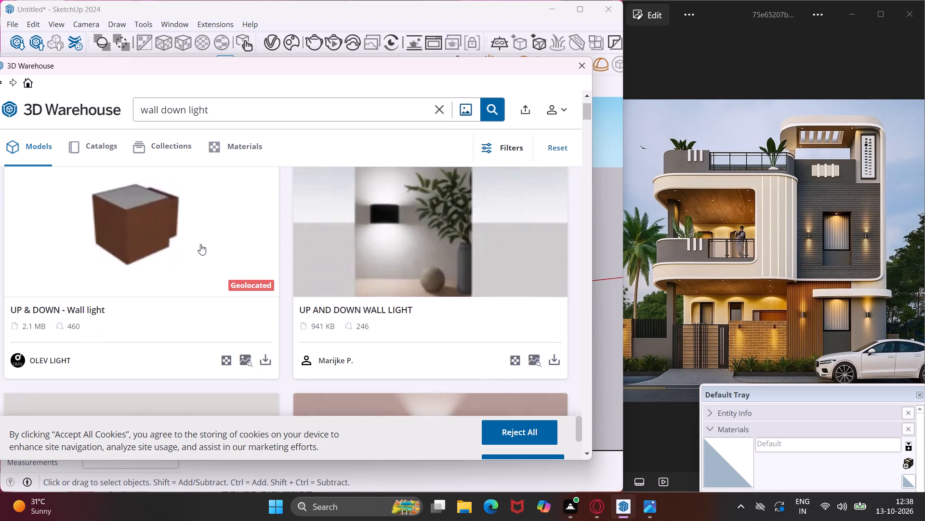
scroll(200, 244, "up", 1)
scroll(200, 244, "down", 9)
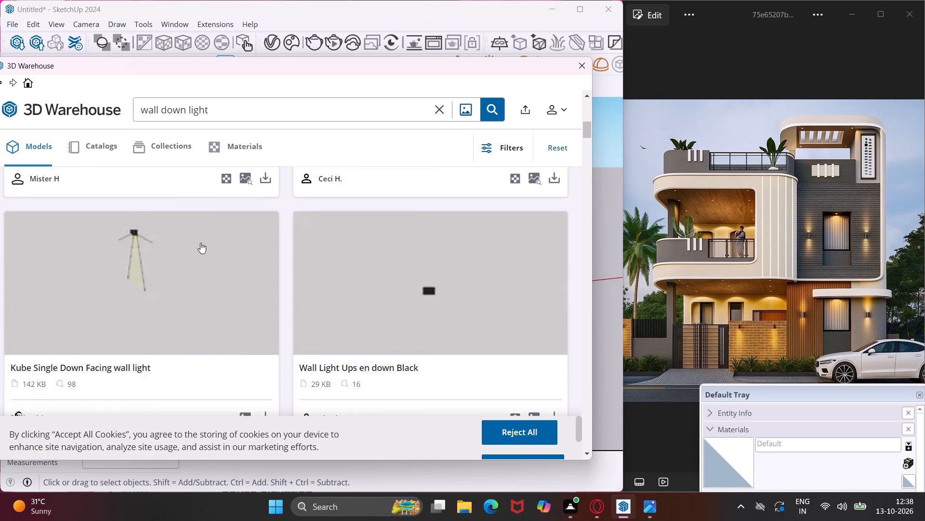
scroll(200, 239, "down", 4)
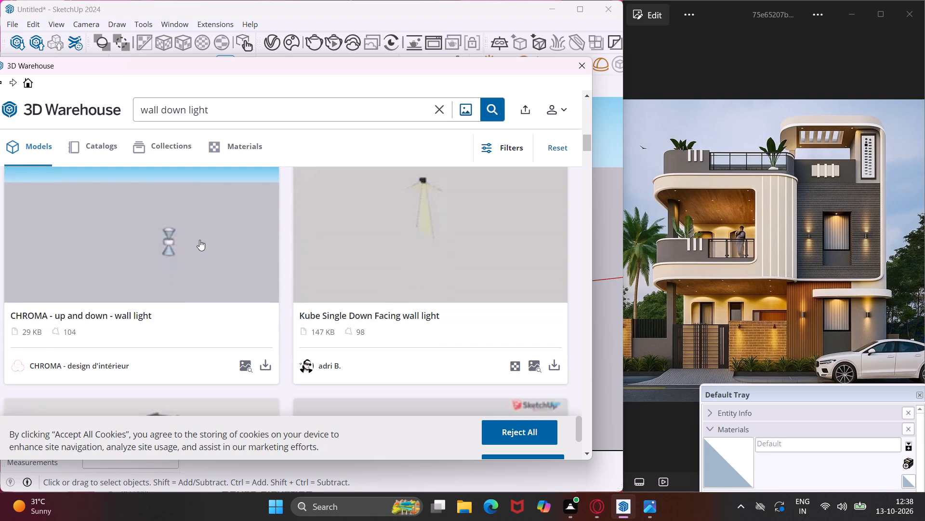
scroll(199, 240, "down", 3)
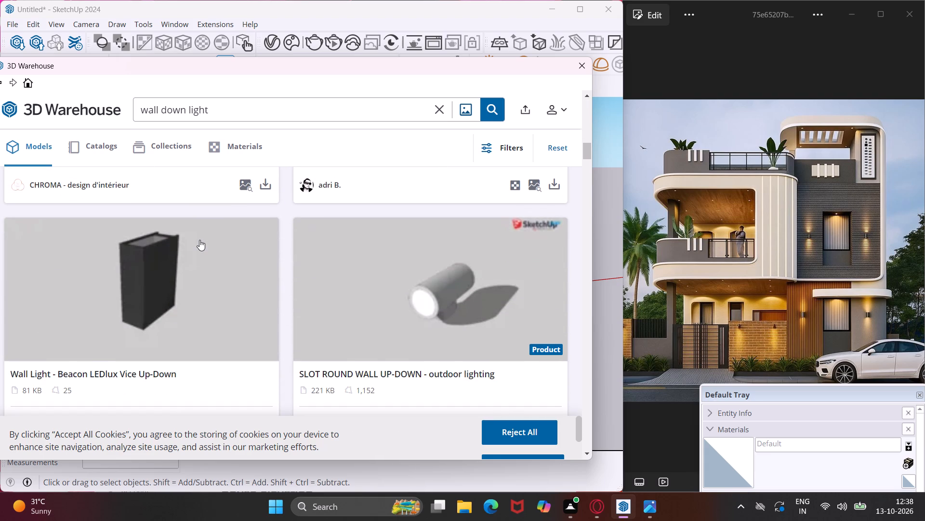
scroll(199, 240, "up", 3)
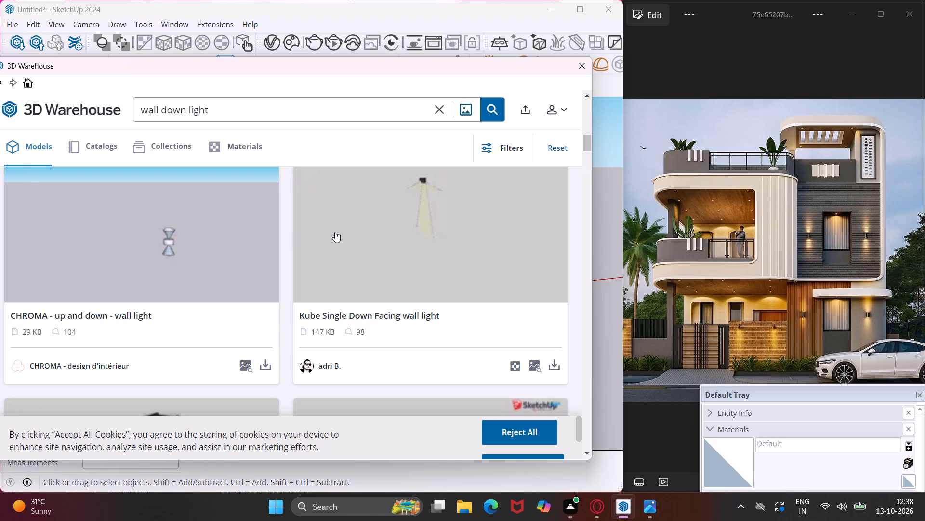
left_click(551, 363)
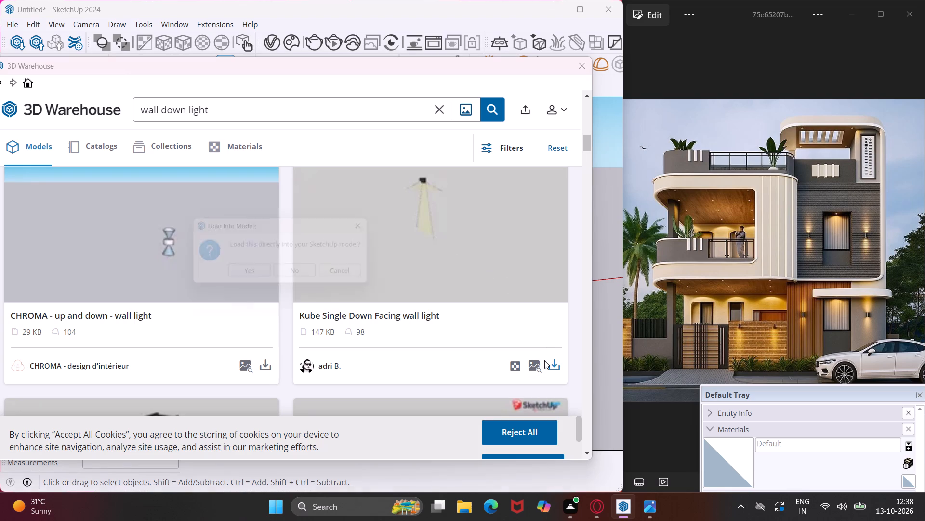
left_click(236, 274)
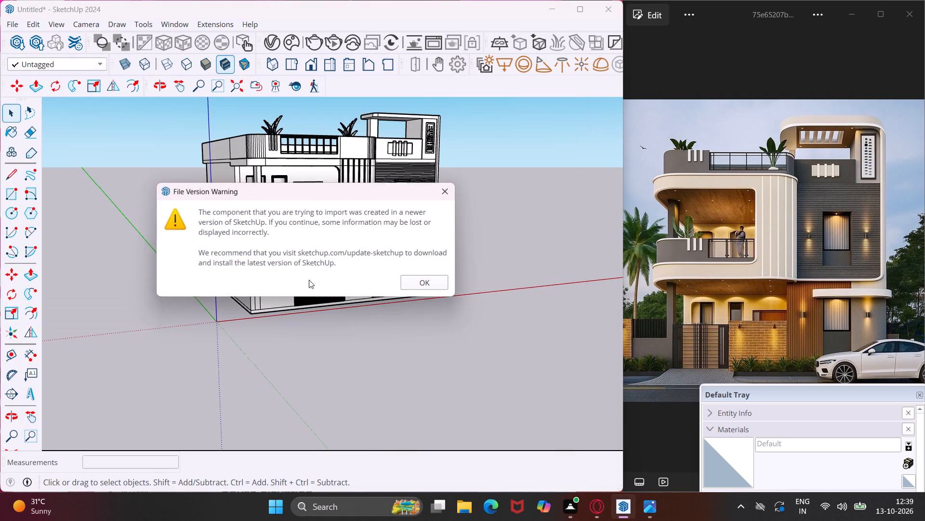
left_click(404, 285)
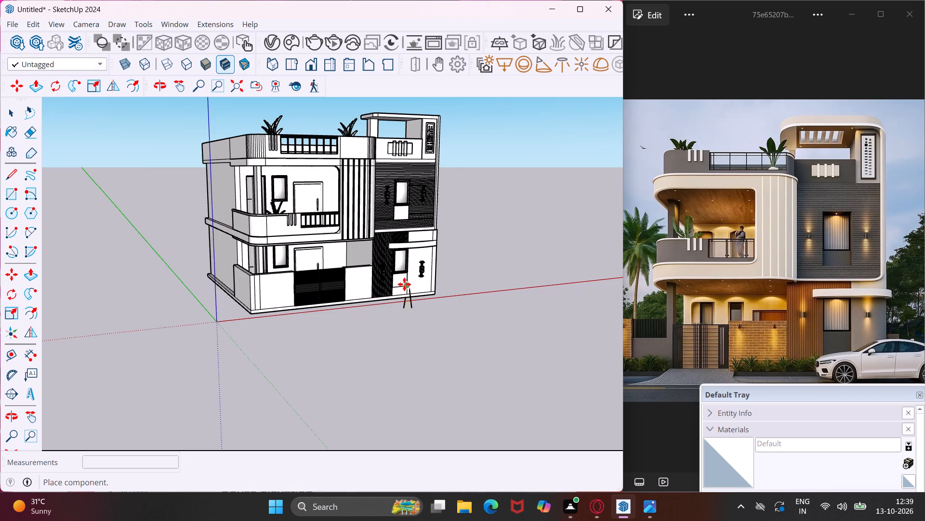
Place the loaded Kube down-facing light on the ground in front of the front boundary wall.
scroll(358, 283, "up", 9)
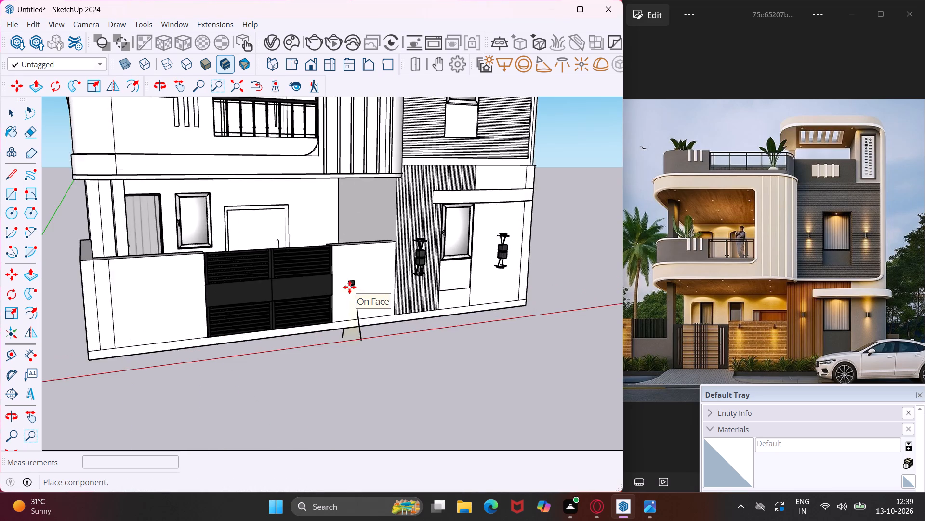
scroll(349, 287, "up", 4)
scroll(341, 273, "down", 7)
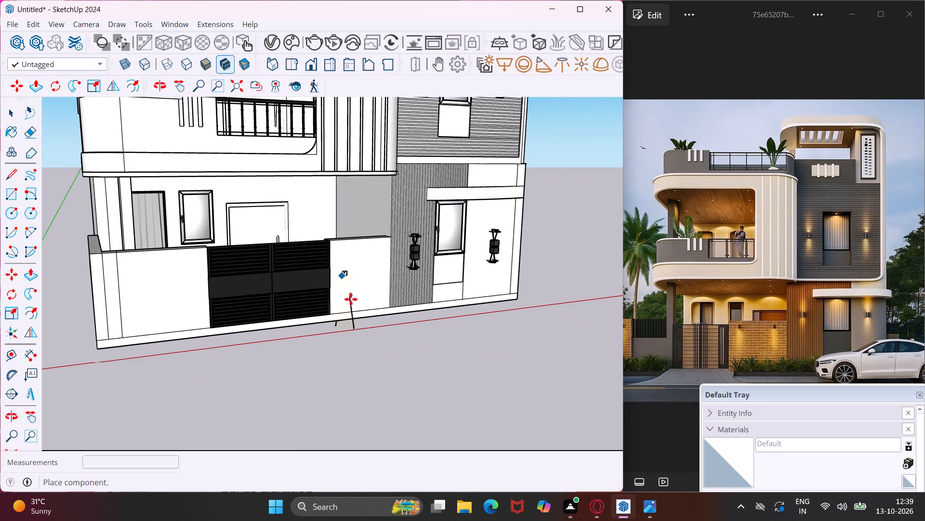
scroll(351, 299, "down", 2)
left_click(397, 332)
key("Escape")
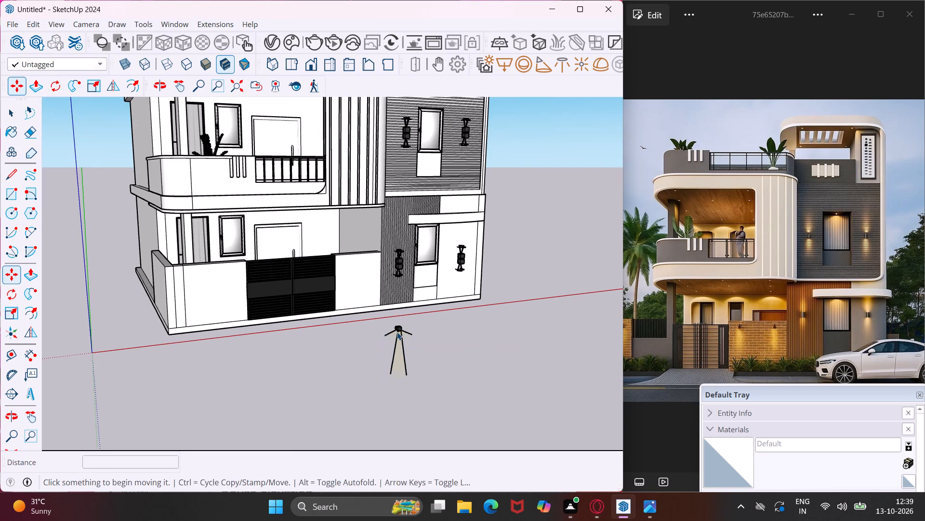
key("space")
Move the down-facing light about 8' 11 1/4" onto the boundary wall face near its top, between the gate and the ribbed panel.
scroll(397, 331, "up", 10)
middle_click_drag(395, 332, 475, 346)
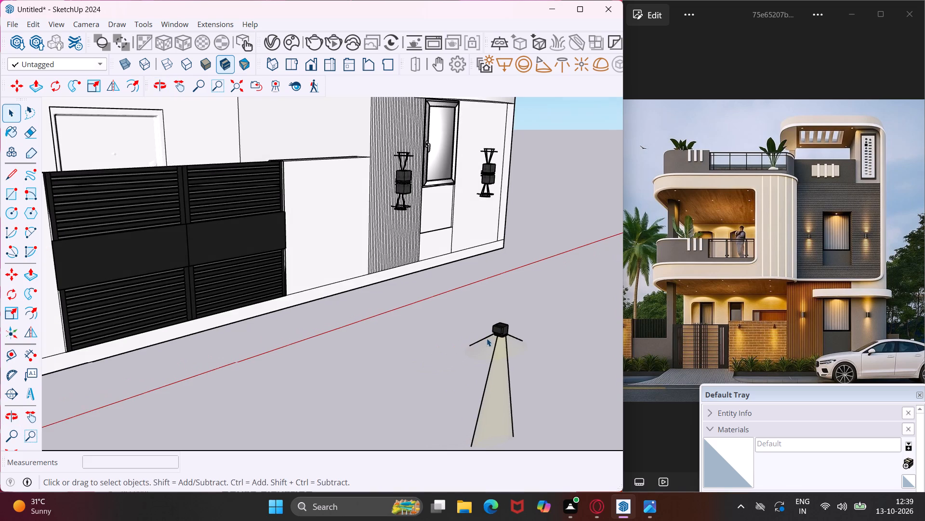
scroll(494, 331, "up", 5)
left_click(495, 331)
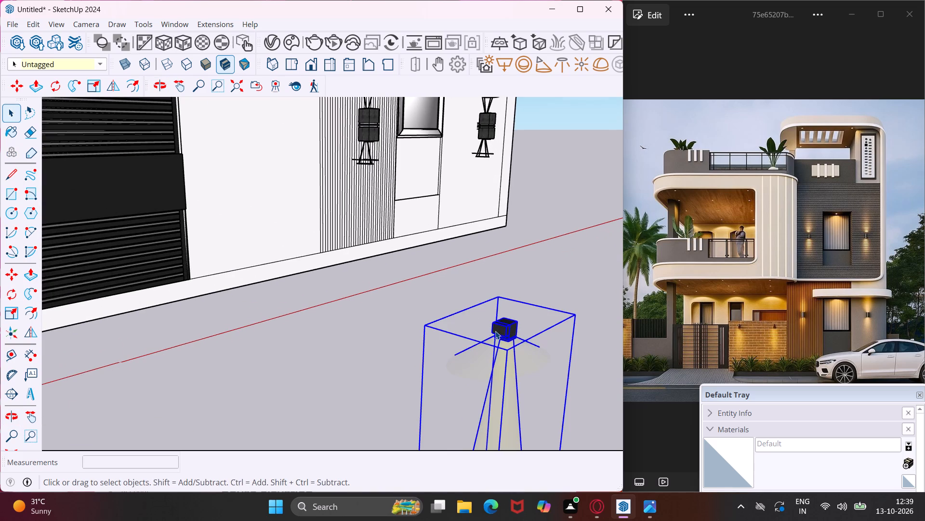
middle_click_drag(497, 333, 314, 300)
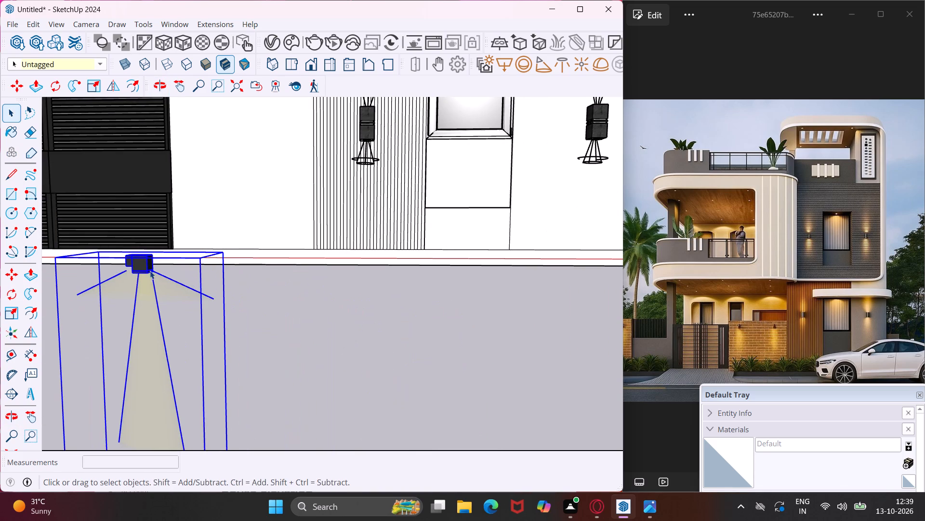
scroll(113, 273, "up", 4)
middle_click_drag(113, 273, 195, 294)
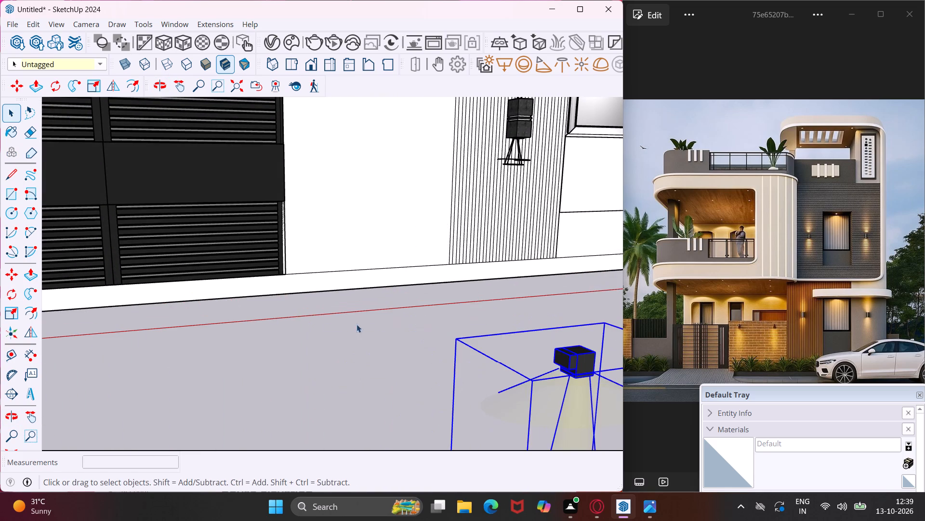
key("m")
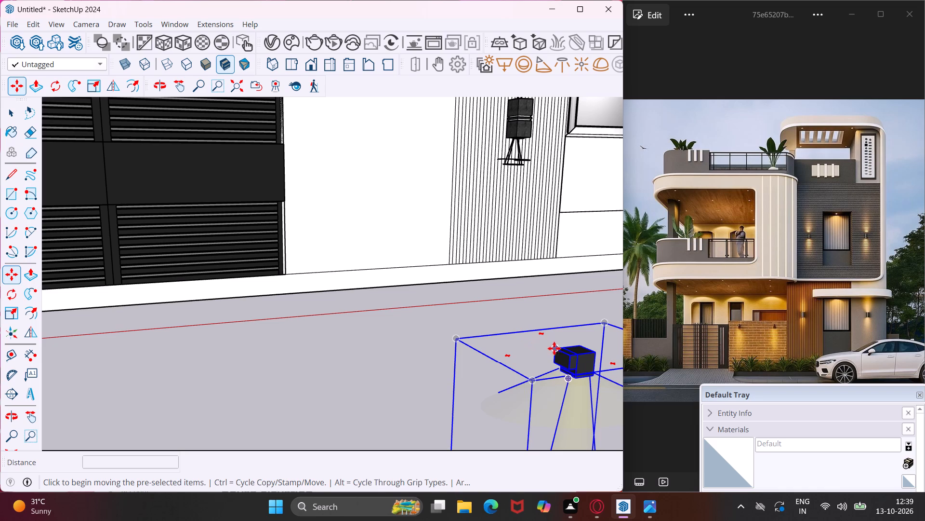
left_click(557, 353)
scroll(455, 307, "down", 9)
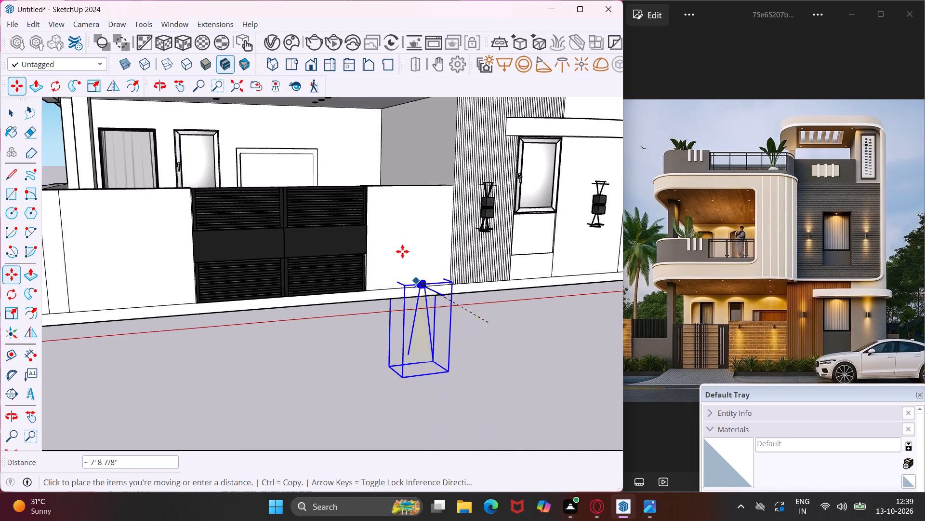
scroll(396, 217, "up", 9)
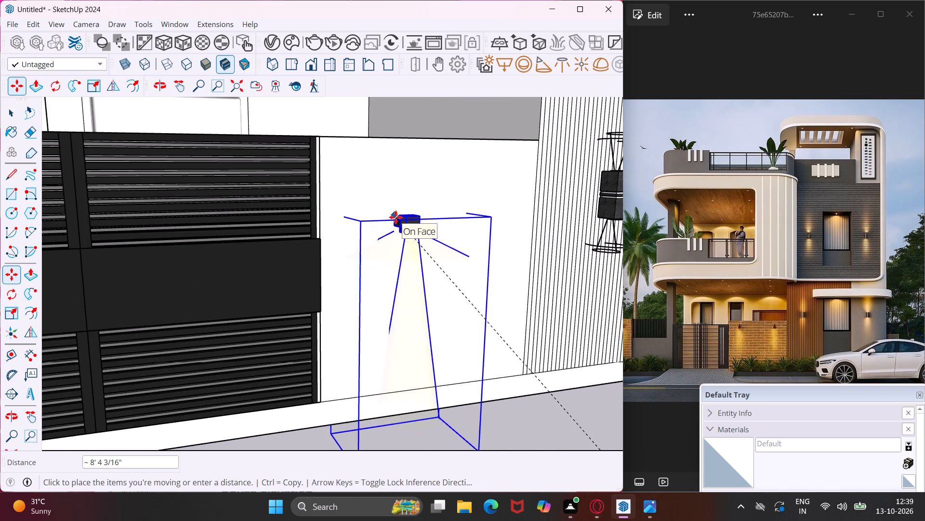
left_click(358, 151)
Copy the down-facing light about 2' 1 11/16" along the boundary wall towards the ribbed panel.
left_click(358, 151)
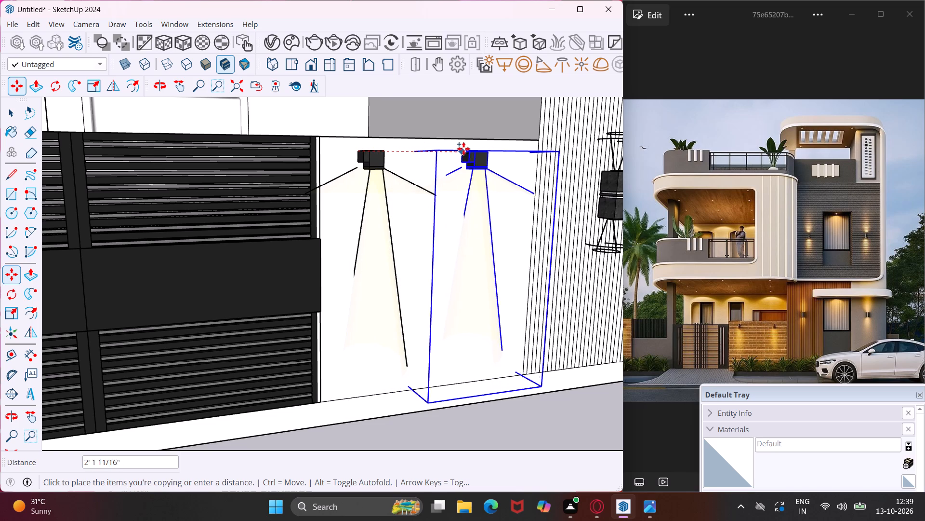
left_click(463, 149)
Copy the down-facing light along the boundary wall to the section on the other side of the gate.
left_click(463, 149)
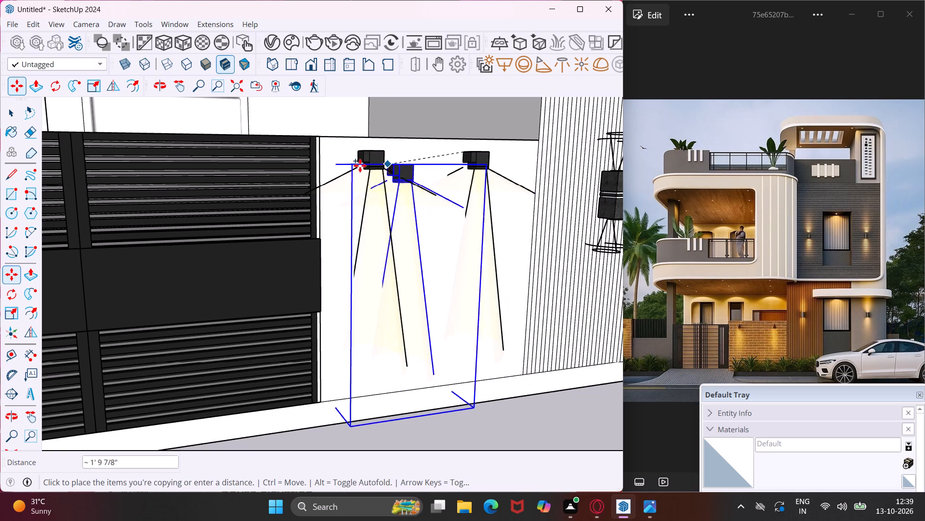
scroll(345, 166, "down", 15)
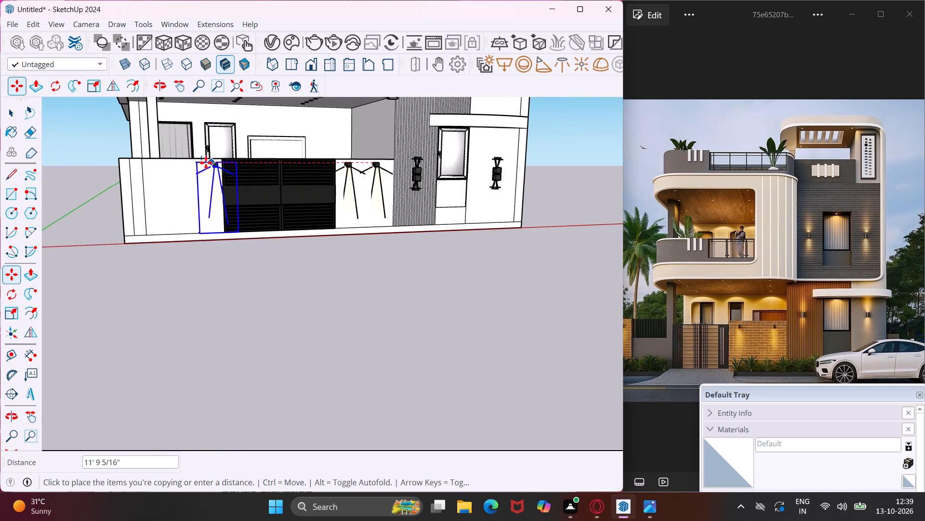
scroll(202, 163, "up", 3)
left_click(202, 163)
Copy that down-facing light 2' 7 9/16" further along the same wall section, away from the gate.
left_click(202, 163)
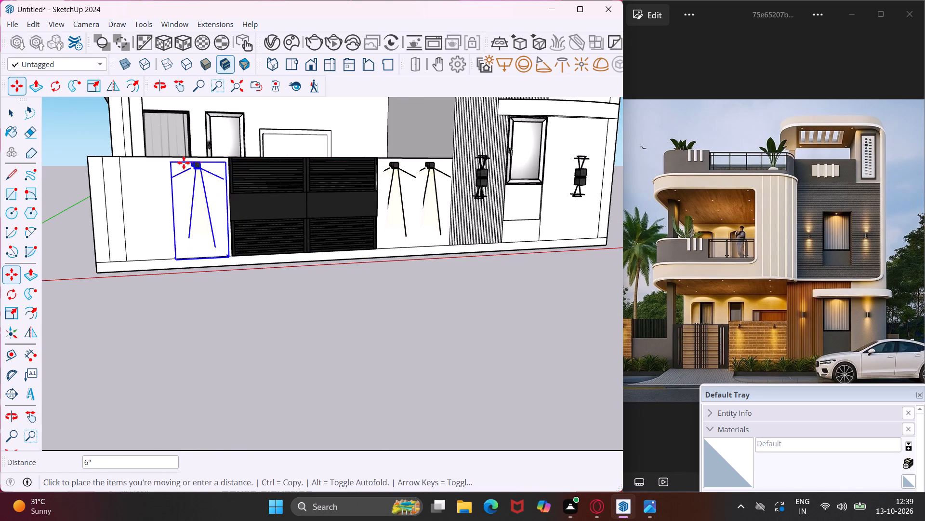
left_click(145, 163)
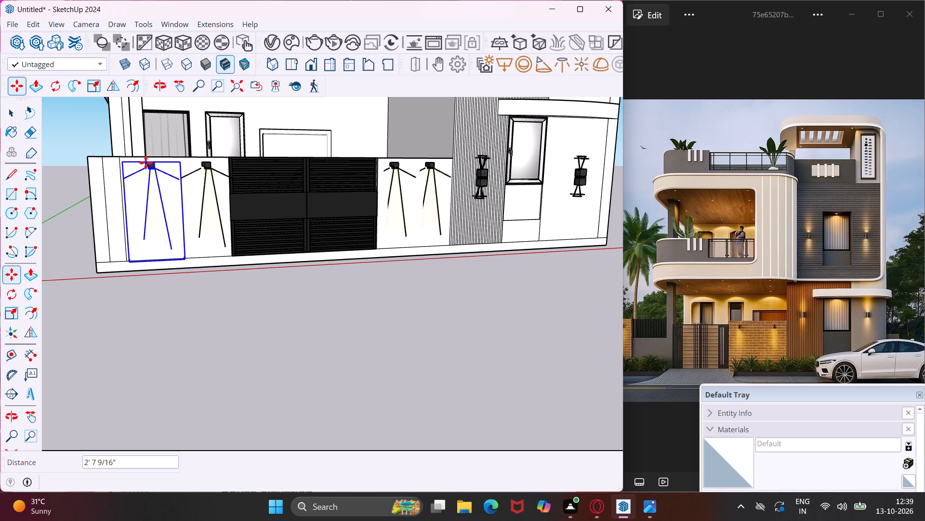
key("Escape")
key("space")
Examine the round lens beneath the down-facing light farthest from the ribbed panel and the light's nested groups.
scroll(146, 164, "up", 9)
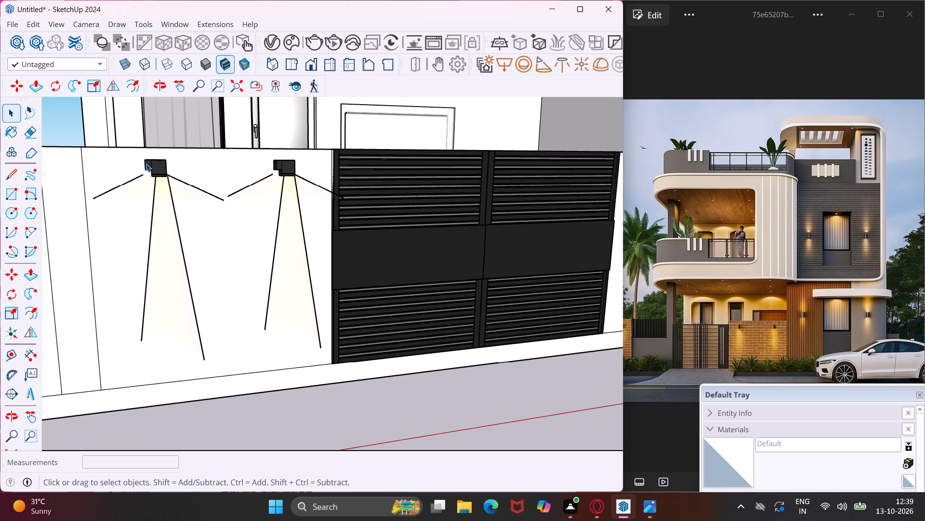
middle_click_drag(147, 164, 190, 124)
scroll(202, 133, "up", 11)
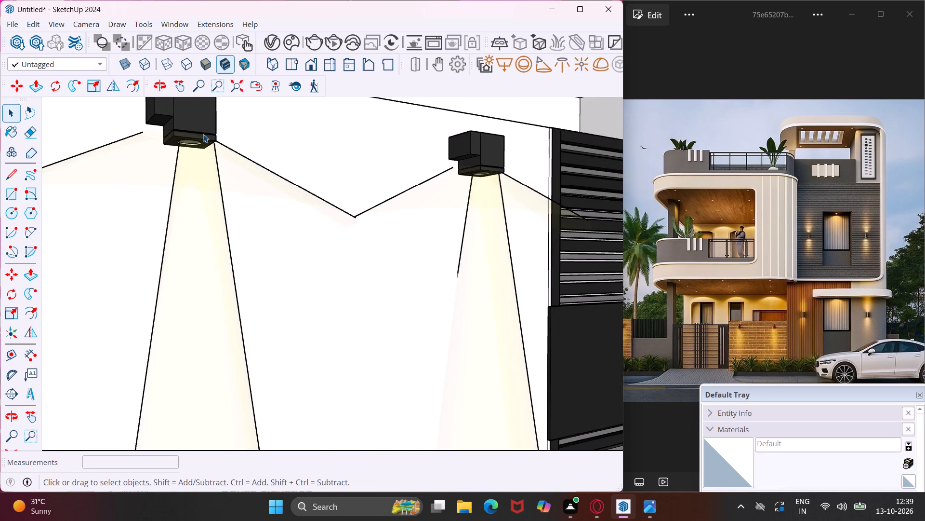
scroll(203, 134, "up", 1)
middle_click_drag(203, 134, 268, 126)
scroll(283, 122, "up", 8)
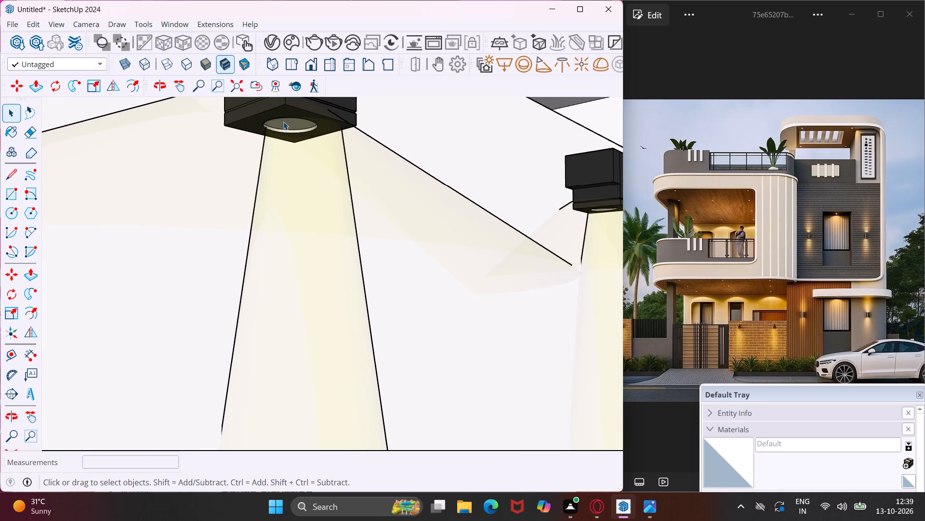
left_click(290, 124)
scroll(290, 124, "up", 4)
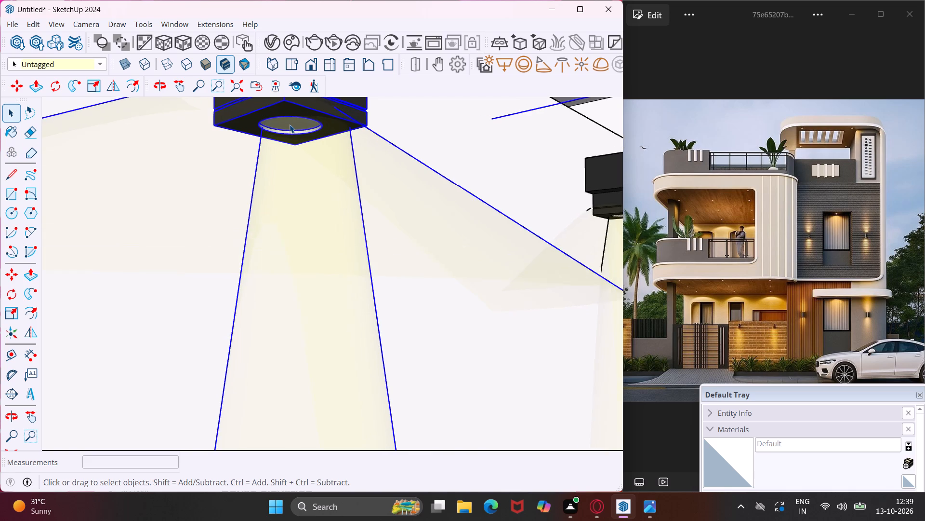
double_click(290, 124)
left_click(290, 124)
scroll(290, 126, "up", 4)
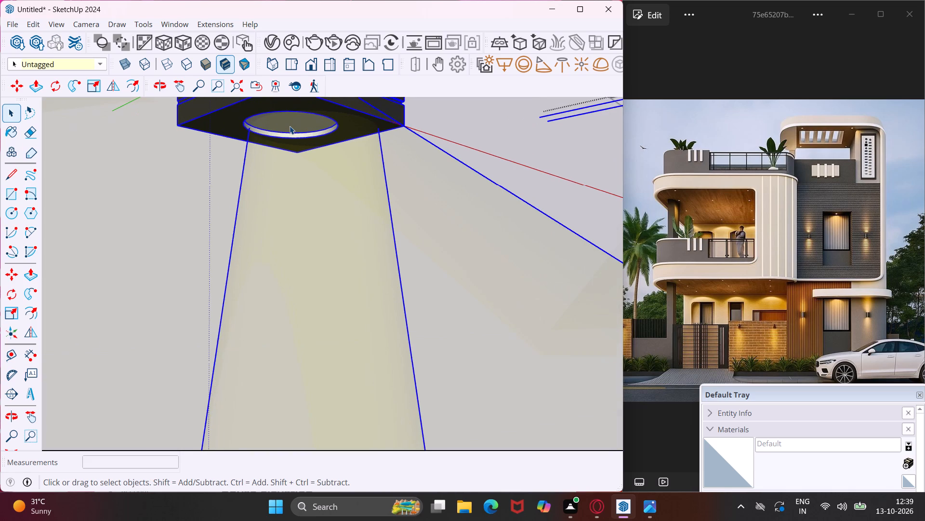
left_click(290, 126)
double_click(290, 126)
left_click(289, 126)
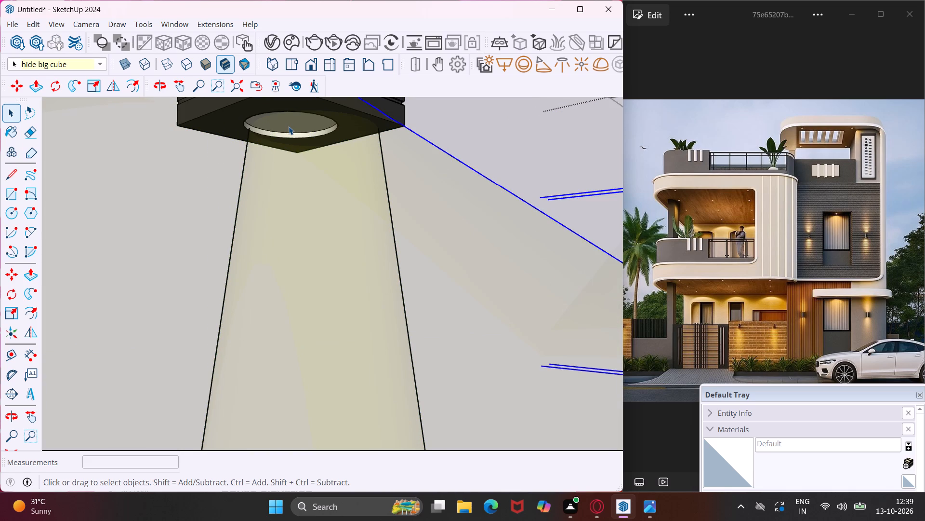
middle_click_drag(245, 159, 172, 213)
scroll(185, 206, "down", 9)
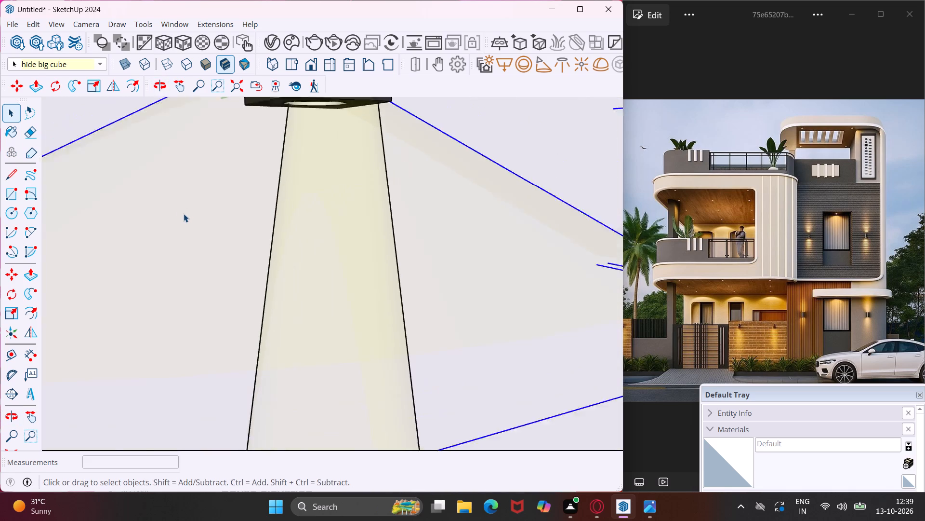
scroll(184, 214, "down", 20)
scroll(184, 214, "down", 12)
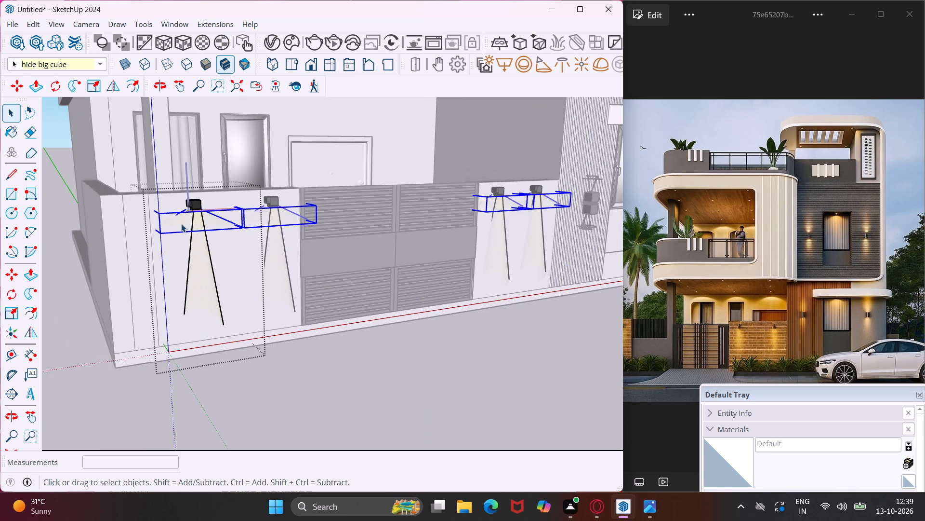
left_click(58, 289)
double_click(59, 315)
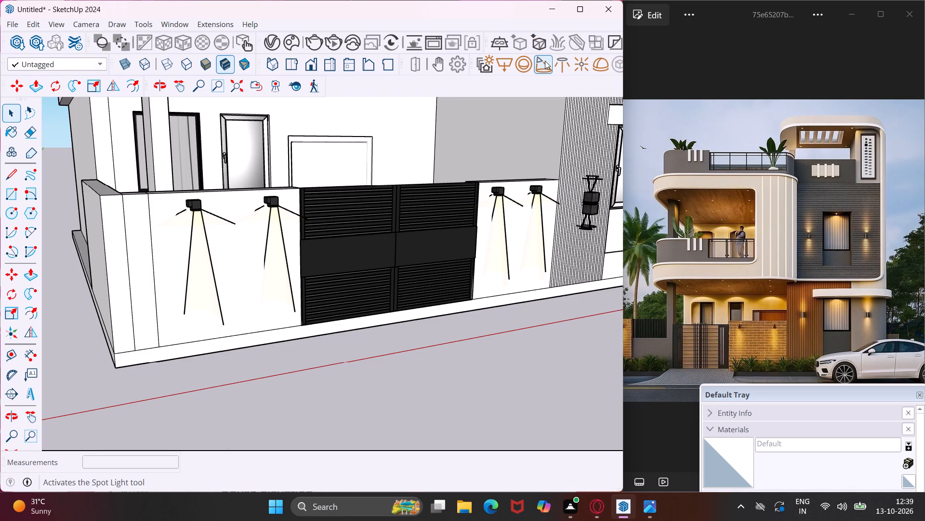
Add a Spot Light at the round lens beneath the down-facing light farthest from the ribbed panel.
left_click(545, 61)
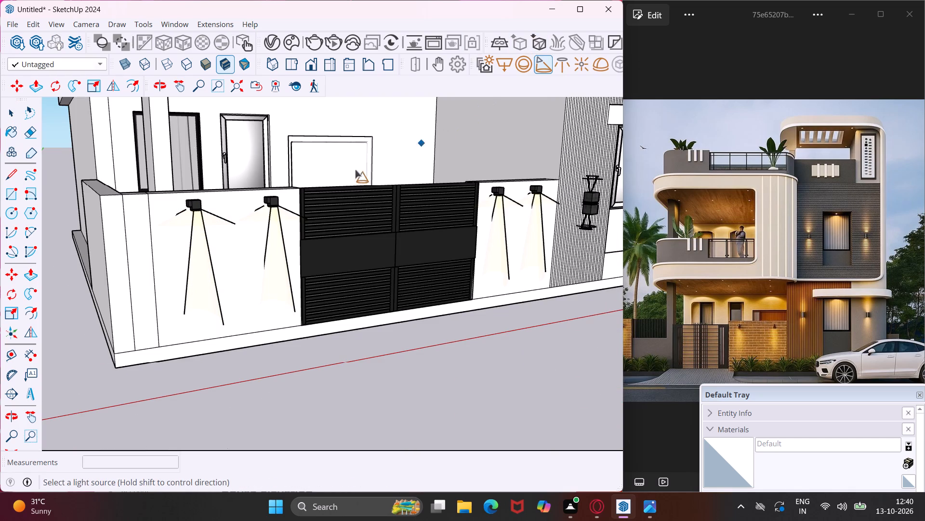
scroll(193, 219, "up", 11)
middle_click_drag(191, 218, 215, 183)
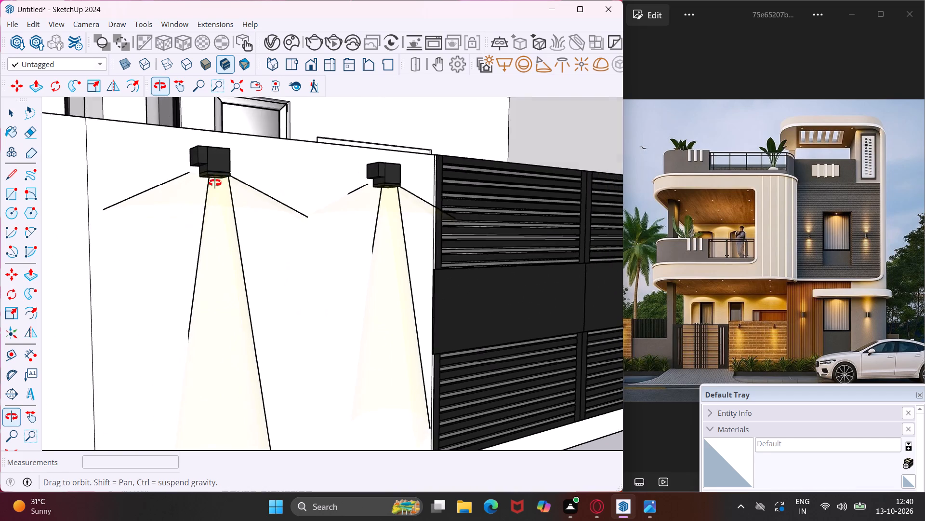
middle_click_drag(215, 183, 229, 162)
scroll(229, 162, "up", 18)
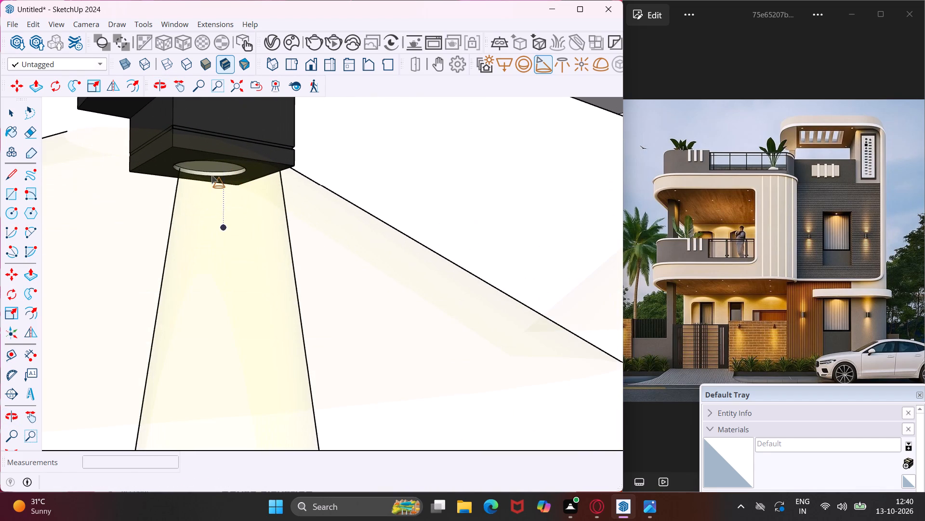
scroll(209, 167, "up", 2)
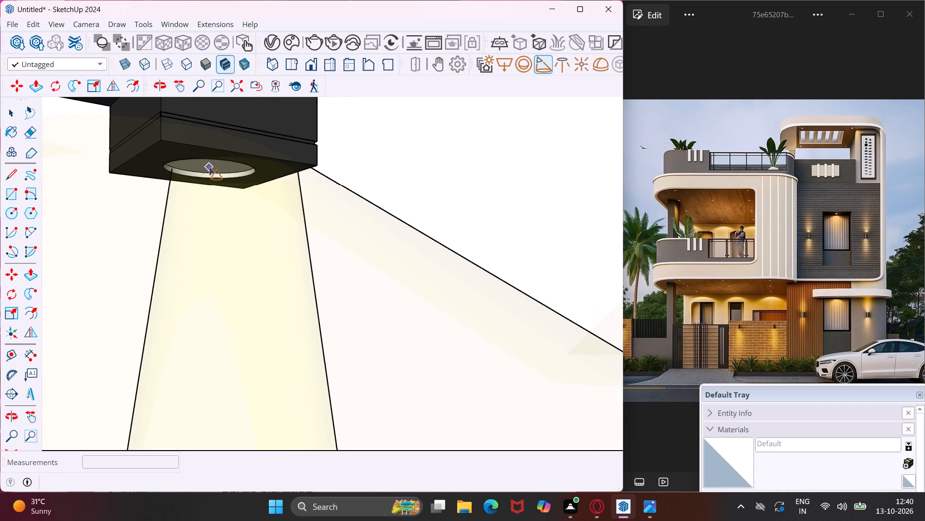
scroll(209, 167, "up", 2)
middle_click_drag(209, 167, 241, 134)
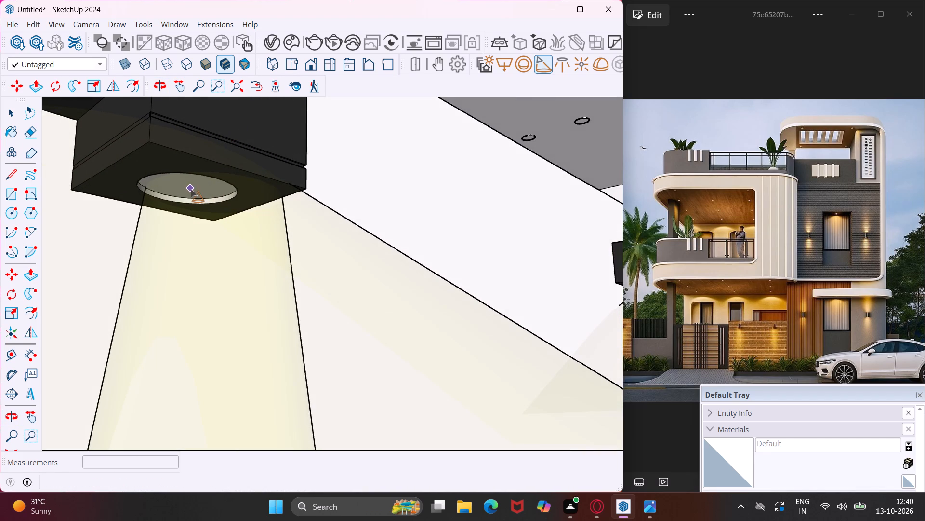
left_click(189, 190)
scroll(181, 211, "down", 9)
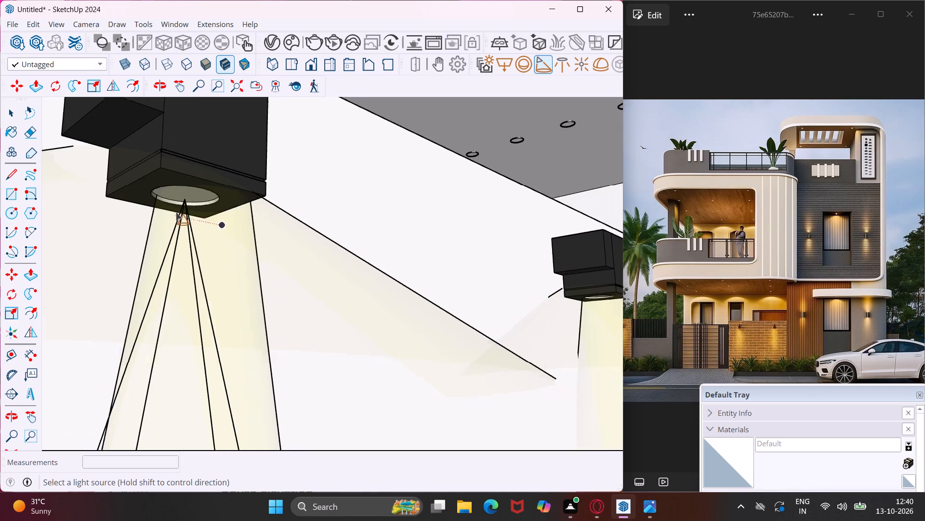
scroll(176, 212, "down", 17)
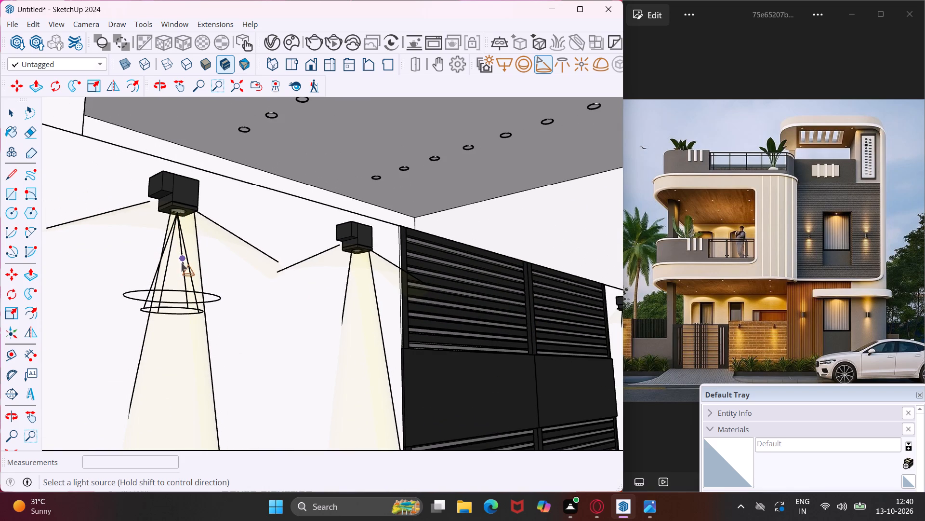
key("Escape")
key("space")
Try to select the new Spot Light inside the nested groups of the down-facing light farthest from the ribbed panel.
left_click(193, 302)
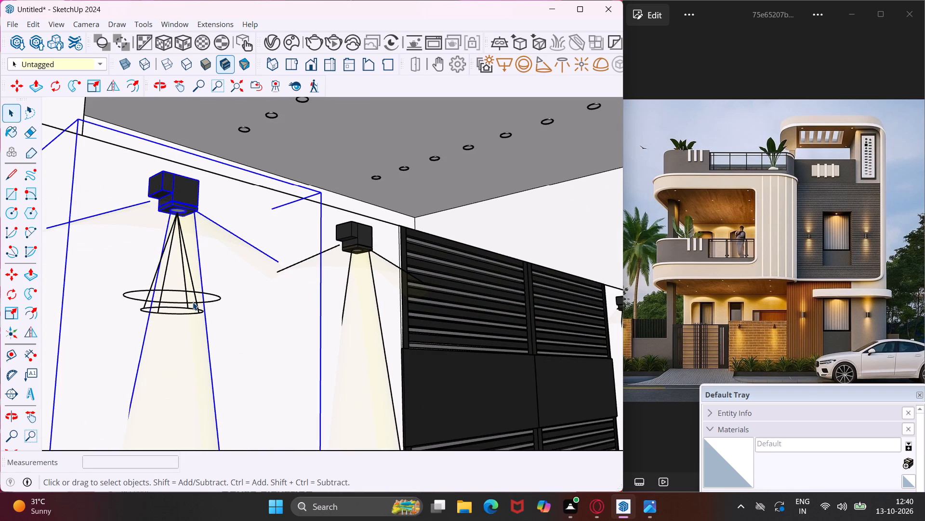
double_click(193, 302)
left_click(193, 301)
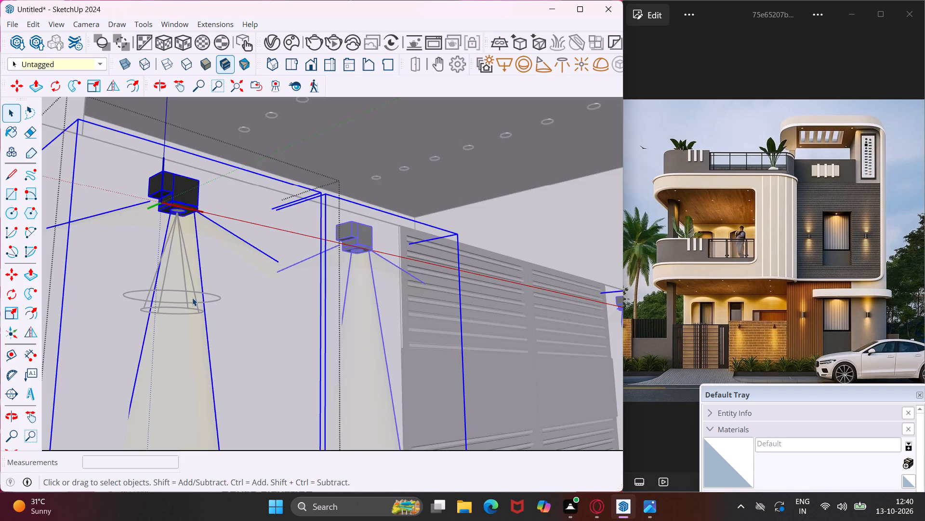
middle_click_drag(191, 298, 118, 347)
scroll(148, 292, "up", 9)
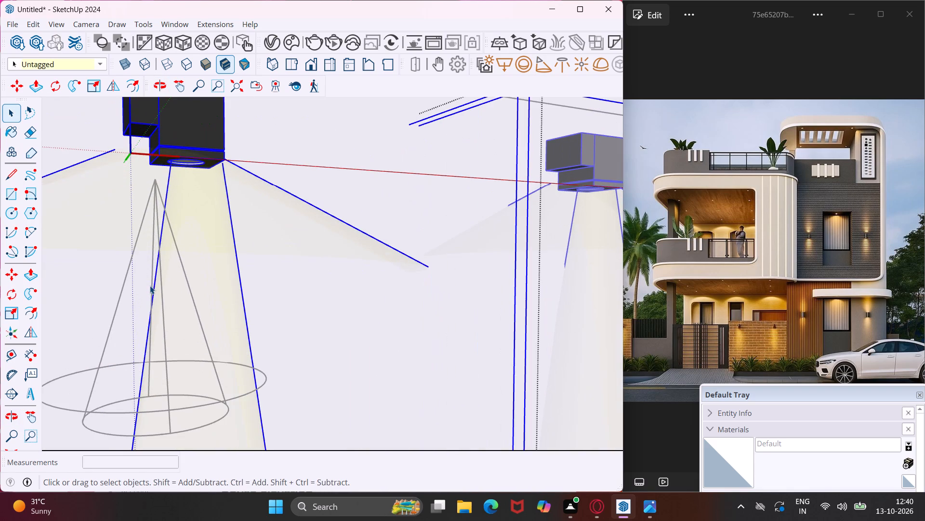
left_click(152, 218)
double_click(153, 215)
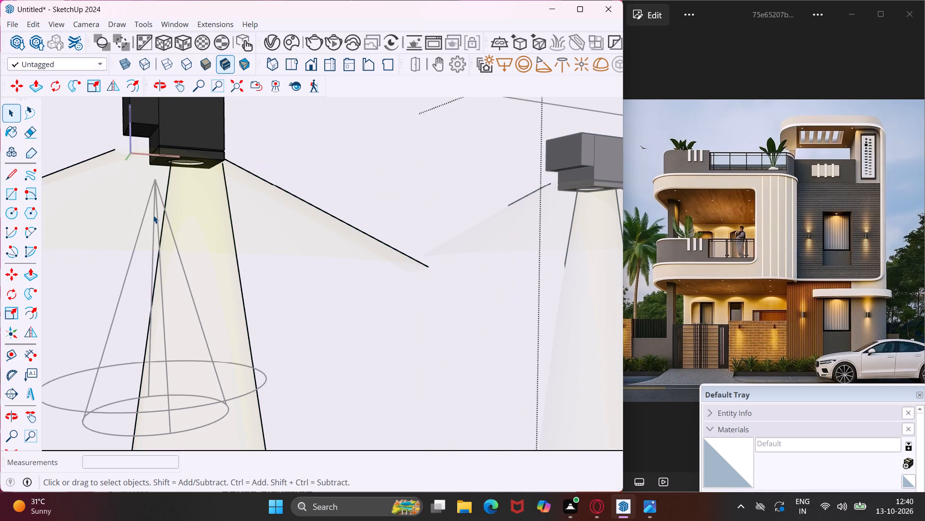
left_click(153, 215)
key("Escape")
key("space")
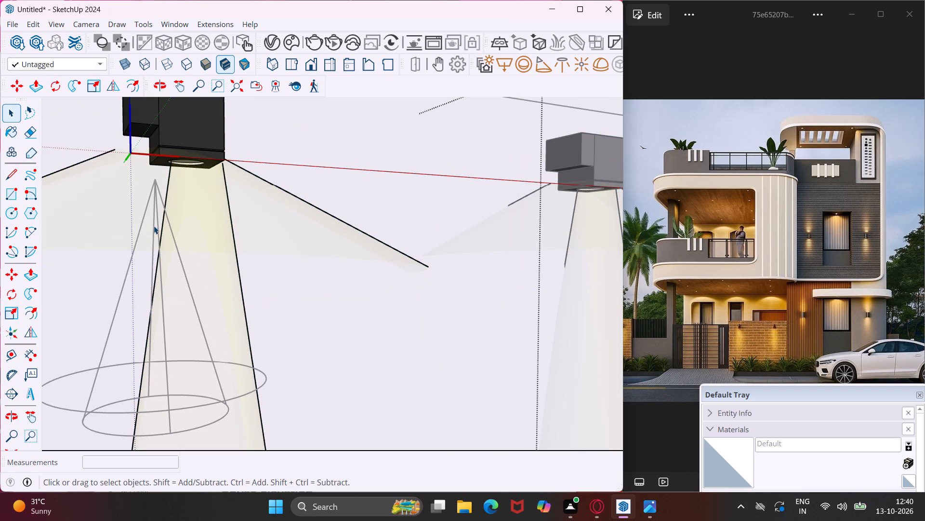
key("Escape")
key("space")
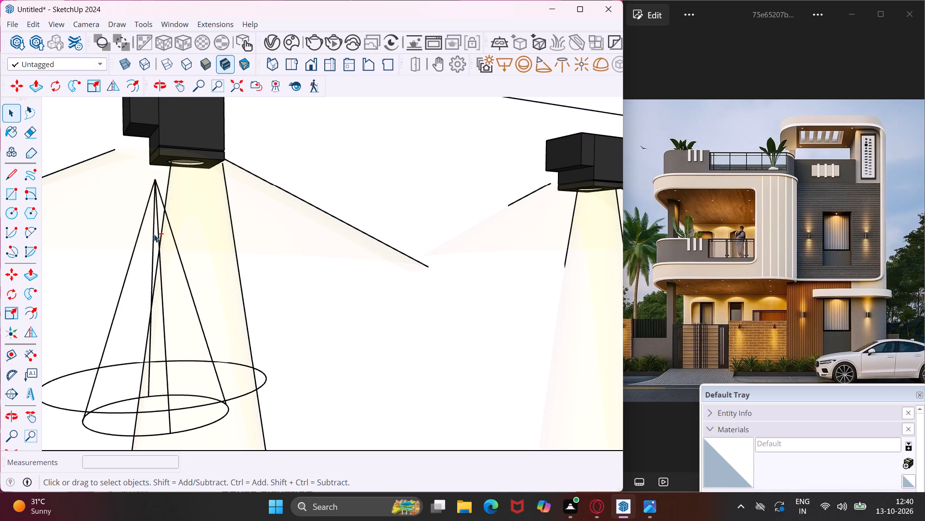
Undo the Spot Light added beneath the down-facing light farthest from the ribbed panel.
key("ctrl+z")
key("ctrl+z")
key("ctrl+z")
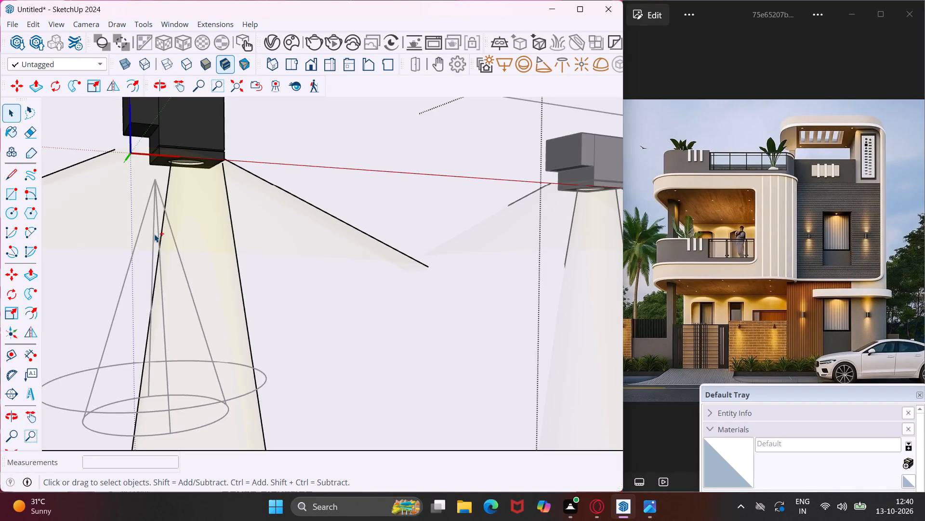
key("ctrl+z")
key("ctrl+z")
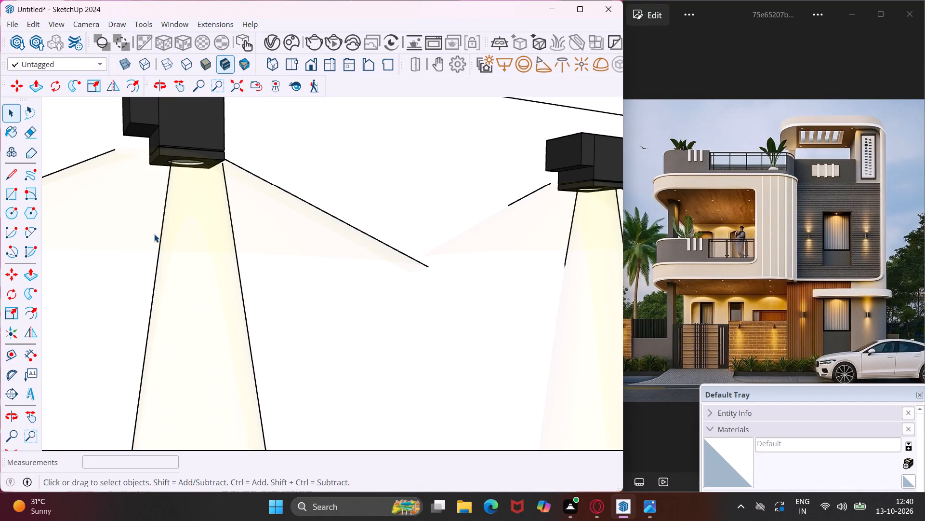
Move the Default Tray up over the reference image so the material colour swatches are accessible.
scroll(154, 234, "down", 7)
scroll(151, 229, "down", 20)
scroll(151, 229, "down", 8)
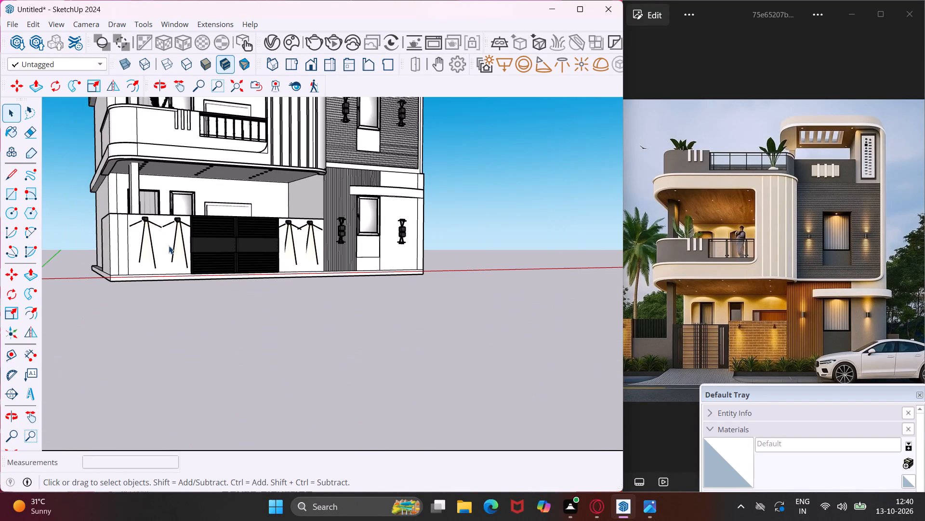
middle_click_drag(304, 302, 175, 342)
scroll(175, 327, "down", 4)
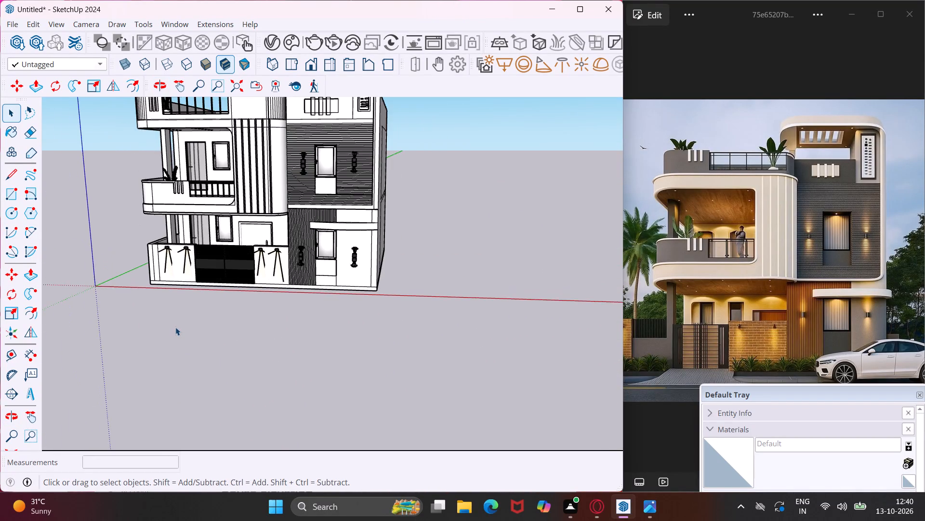
scroll(175, 327, "down", 4)
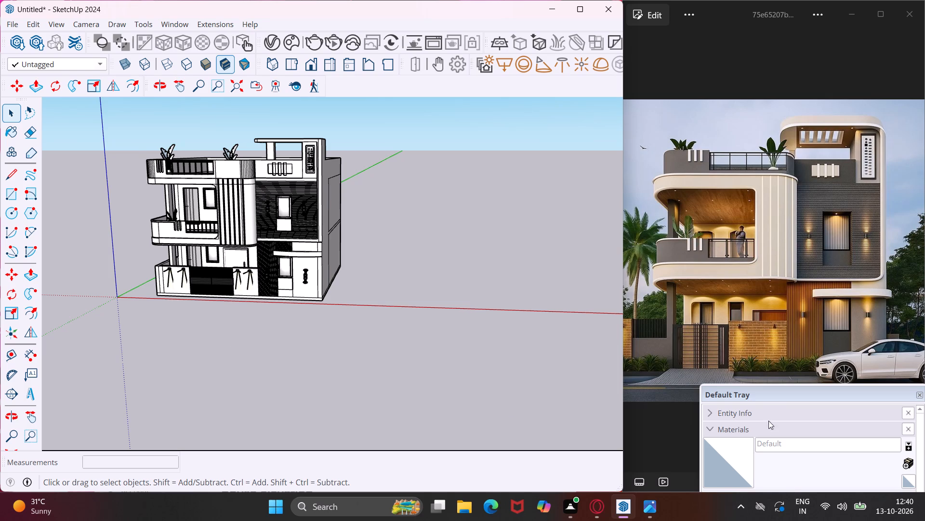
left_click_drag(767, 396, 705, 280)
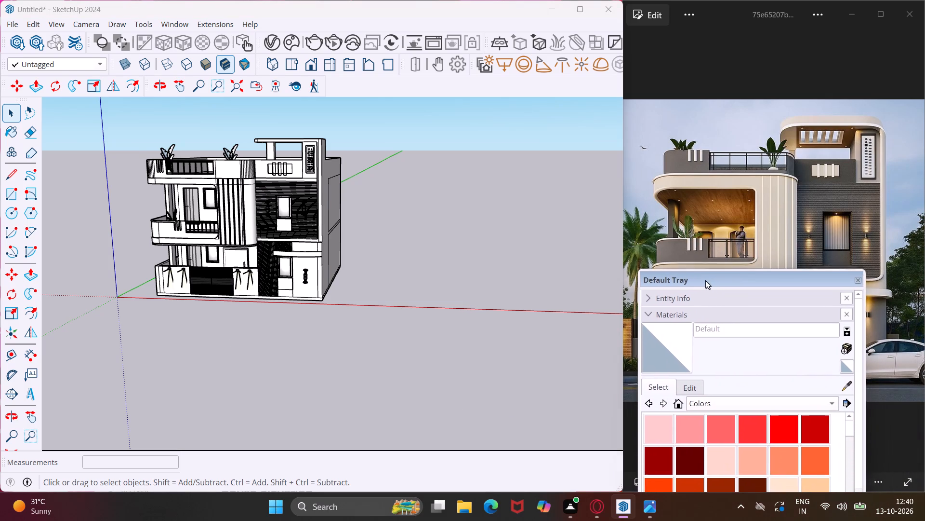
left_click_drag(705, 280, 701, 276)
Paint the terrace parapet's flat front faces, around the railing and beside it, with Color M05 grey.
scroll(737, 428, "down", 11)
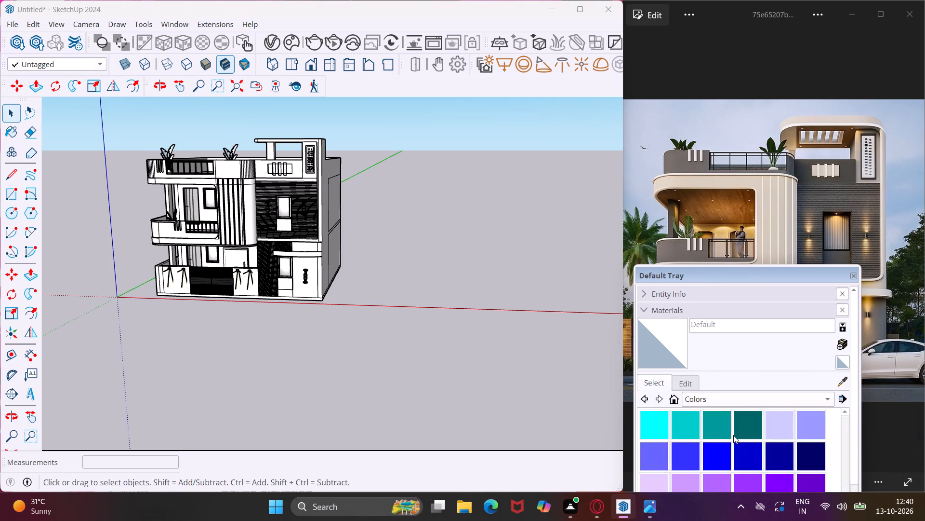
scroll(733, 436, "down", 8)
scroll(733, 438, "up", 1)
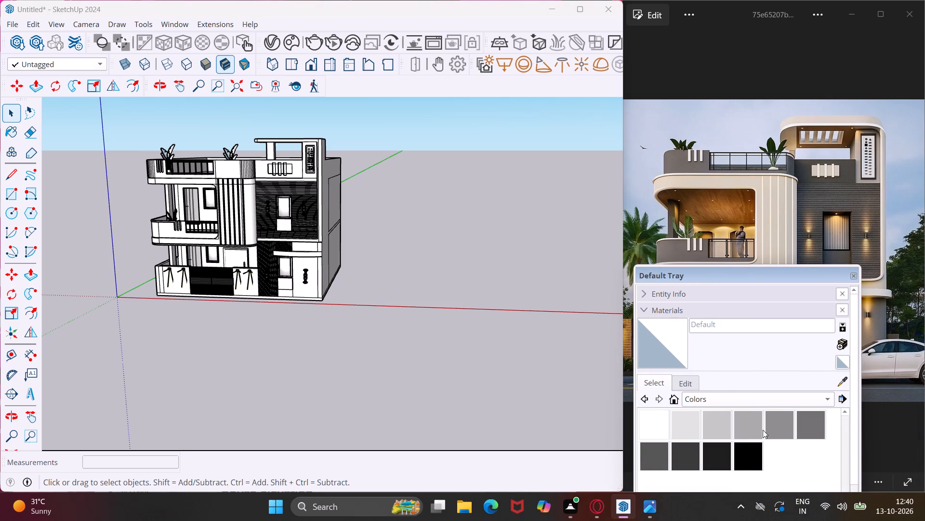
left_click(806, 421)
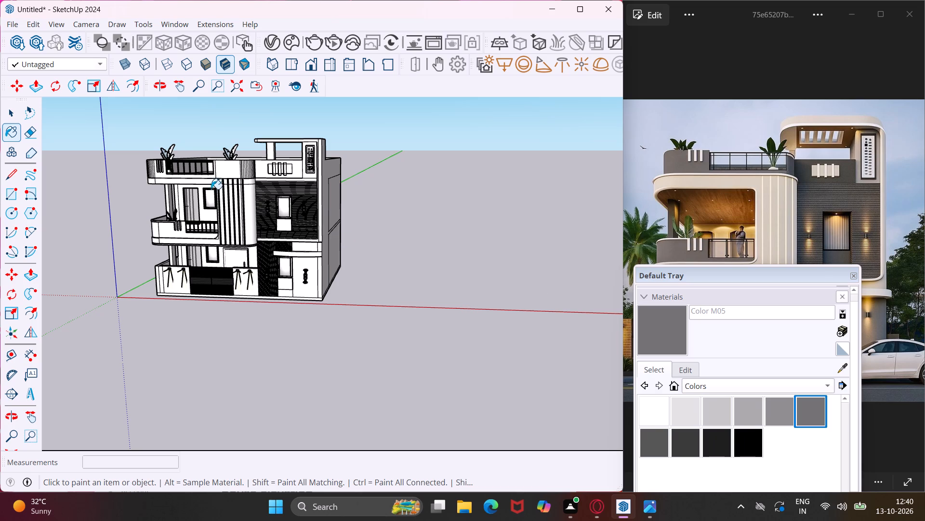
scroll(157, 167, "up", 20)
scroll(157, 167, "up", 1)
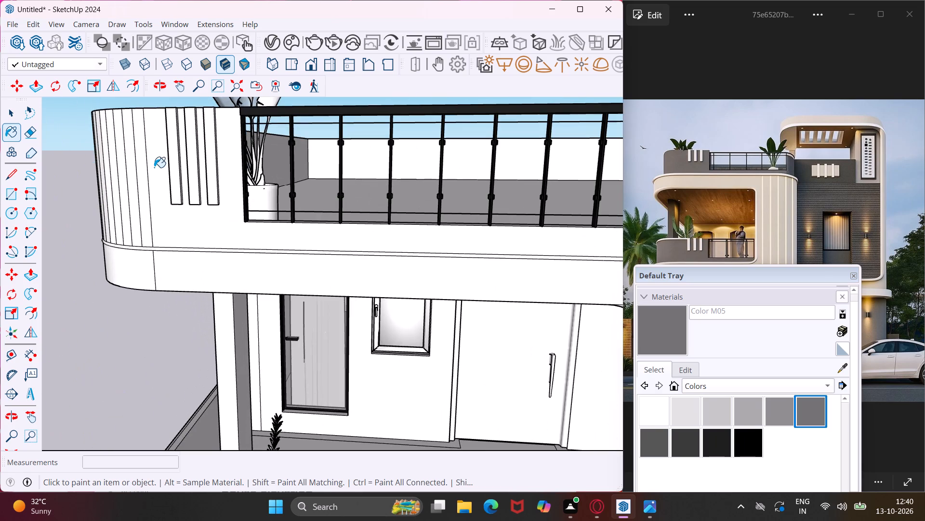
left_click(154, 167)
scroll(161, 218, "down", 8)
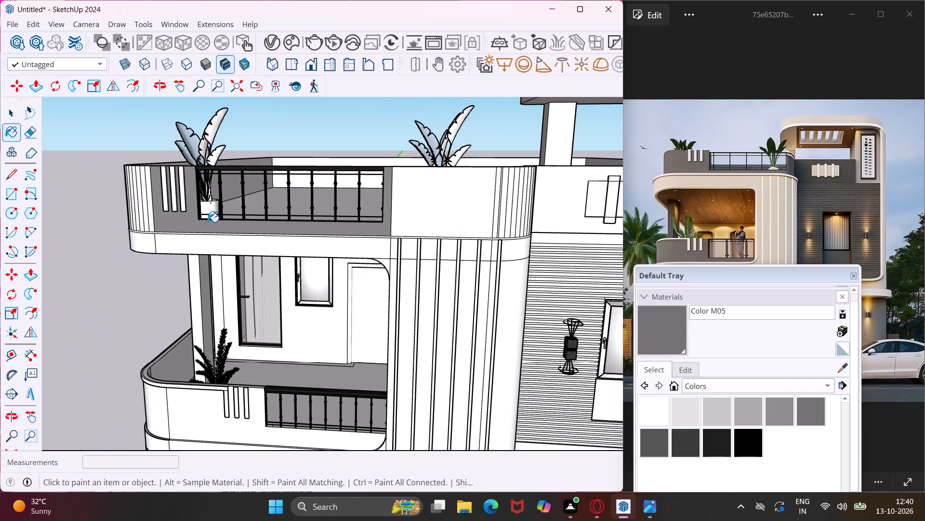
left_click(421, 219)
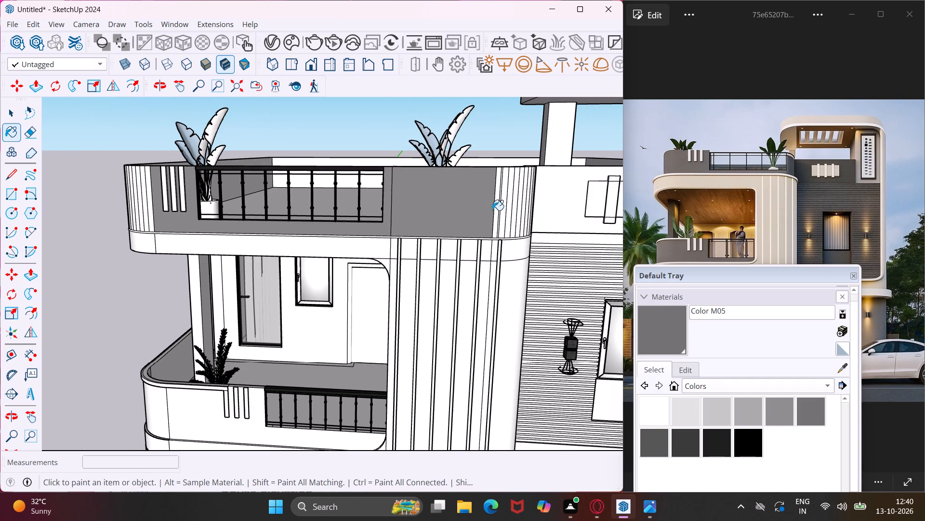
Paint the narrow strips beside the parapet's flat front and the first strips of its curved corner with Color M05.
scroll(506, 198, "up", 8)
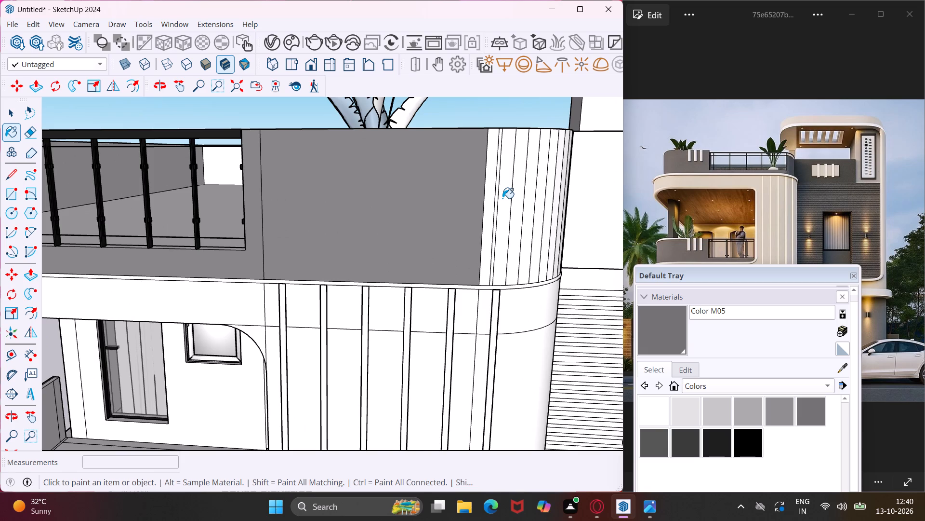
scroll(502, 198, "up", 5)
left_click(502, 198)
left_click(486, 222)
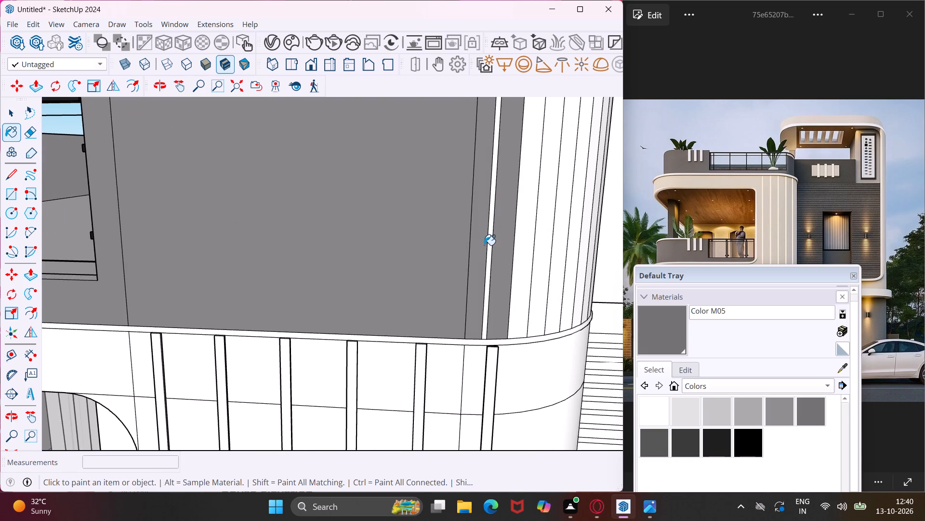
left_click(486, 242)
left_click(489, 237)
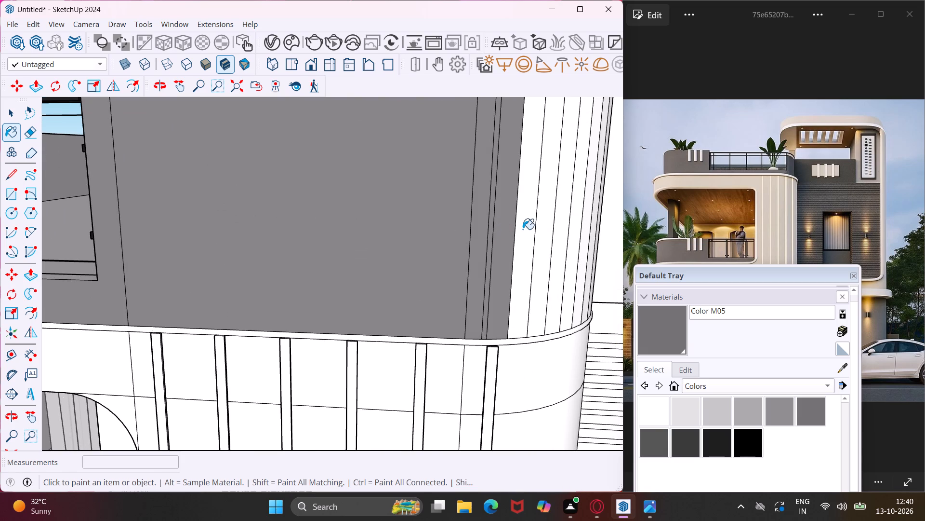
left_click(523, 229)
left_click(537, 229)
left_click(554, 226)
left_click(568, 223)
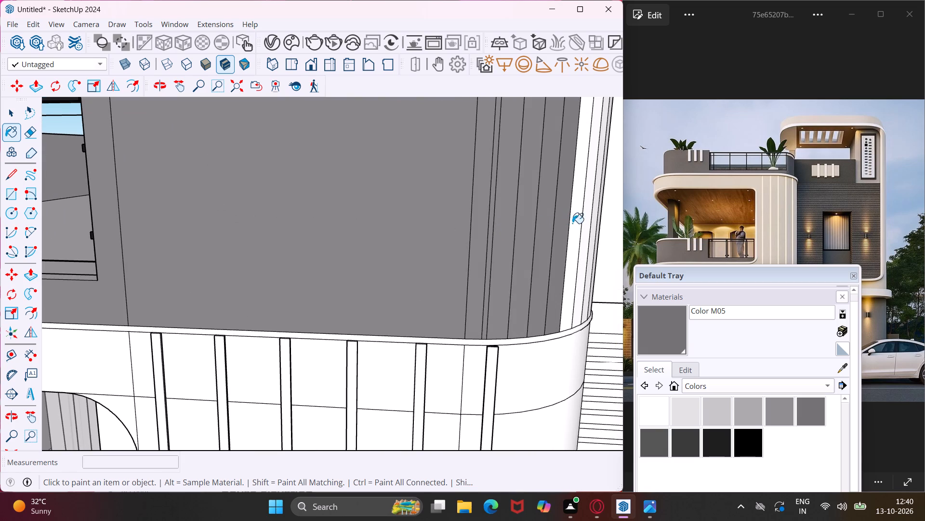
left_click(573, 223)
left_click(582, 222)
Paint the adjoining wall band above the horizontal cladding and the remaining strips of the parapet's curved corner with Color M05.
middle_click_drag(553, 225, 359, 241)
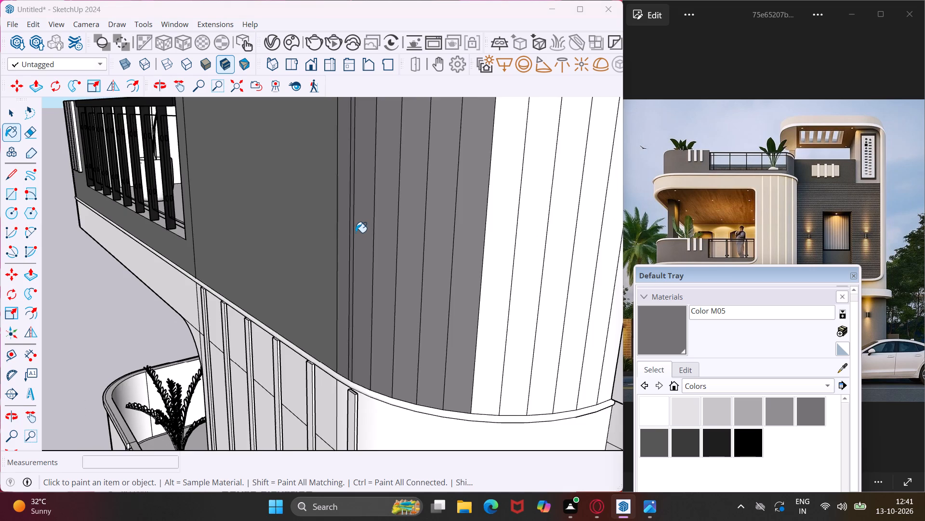
scroll(356, 233, "down", 8)
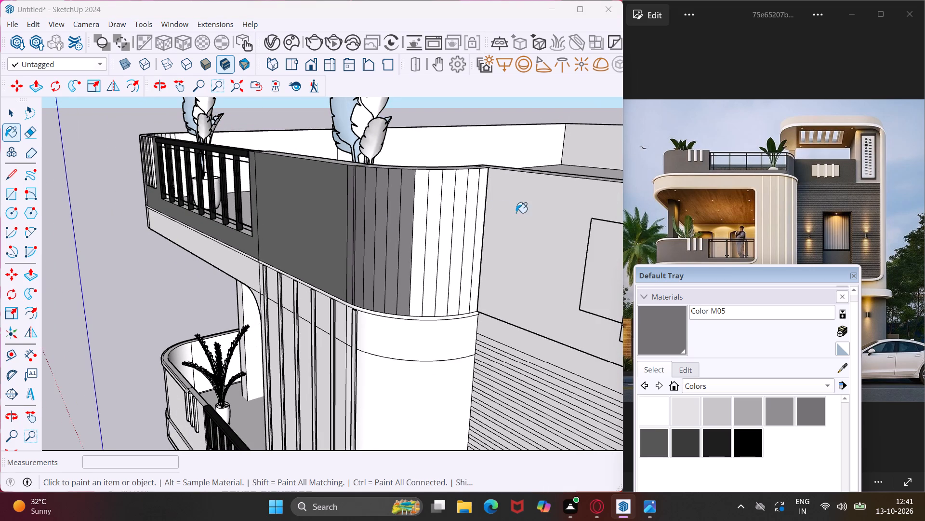
left_click(500, 206)
left_click(482, 205)
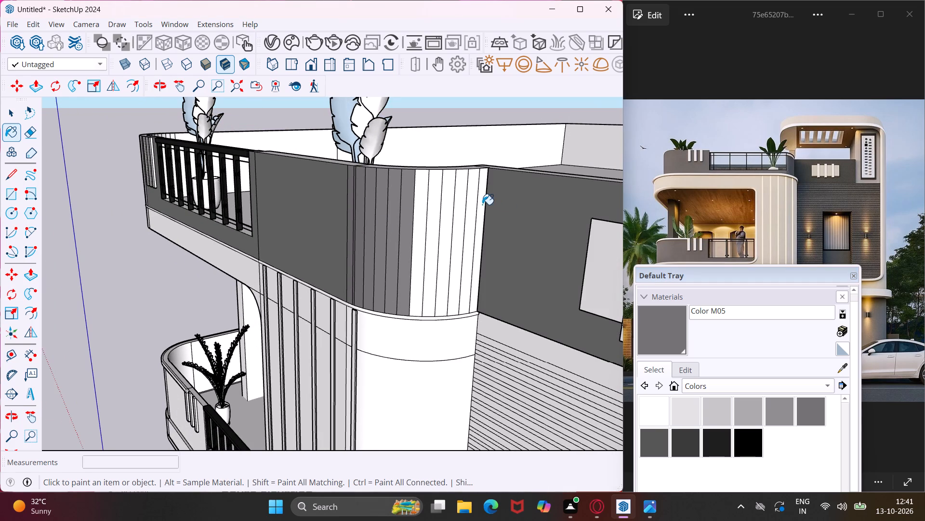
left_click(472, 199)
left_click(464, 200)
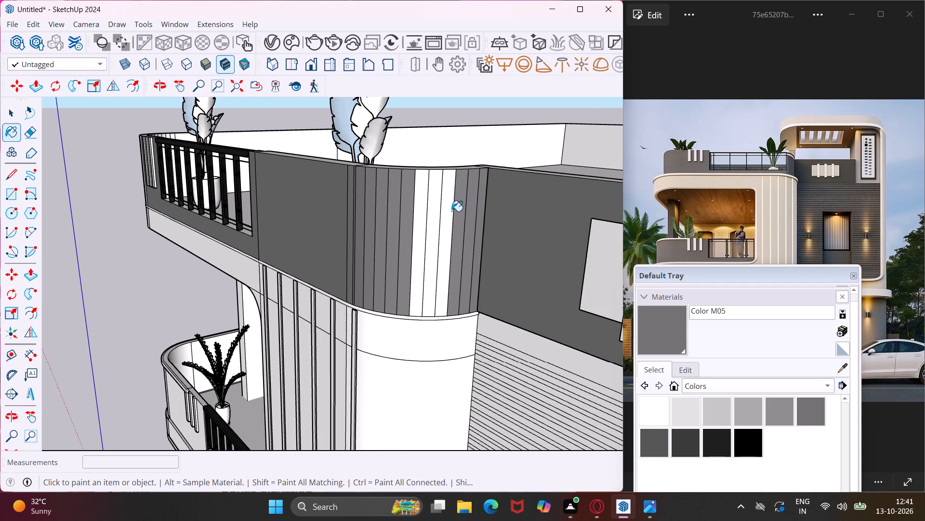
left_click(451, 211)
left_click(432, 220)
left_click(419, 221)
Paint the parapet's top faces with Color M05, covering the curved corner, the straight run and the short piece beside the railing.
middle_click_drag(428, 204, 445, 296)
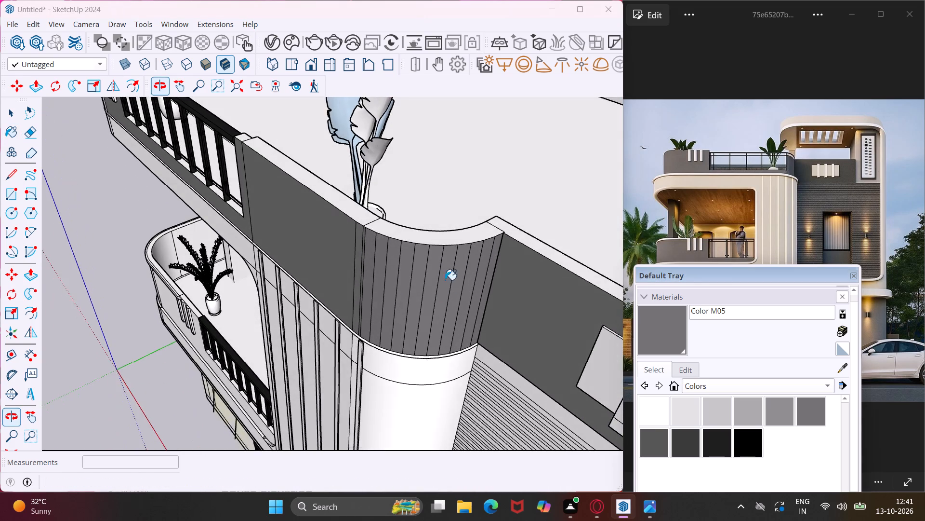
scroll(424, 236, "up", 4)
left_click(424, 233)
left_click(337, 205)
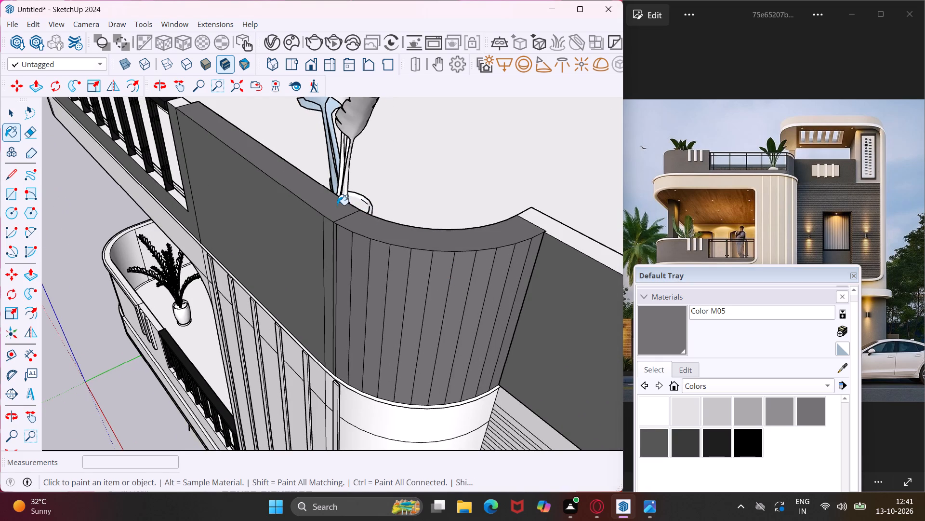
scroll(313, 201, "down", 5)
middle_click_drag(289, 206, 484, 216)
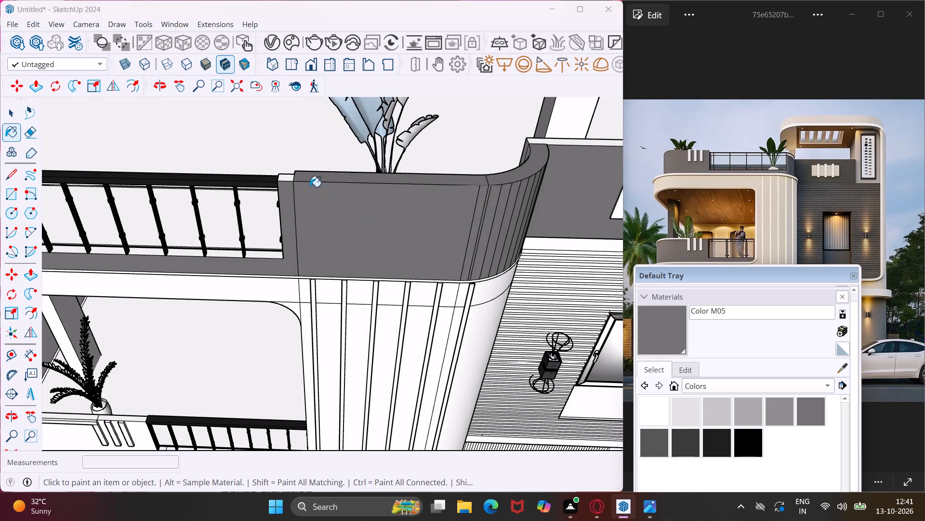
scroll(289, 178, "up", 4)
left_click(289, 178)
Paint the narrow ledge beneath the terrace railing with Color M05.
scroll(289, 178, "down", 7)
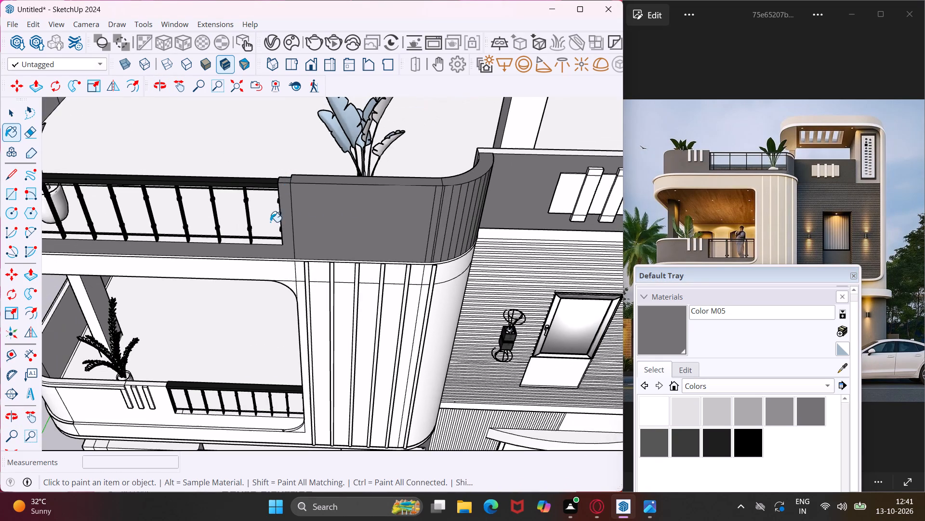
scroll(267, 240, "up", 15)
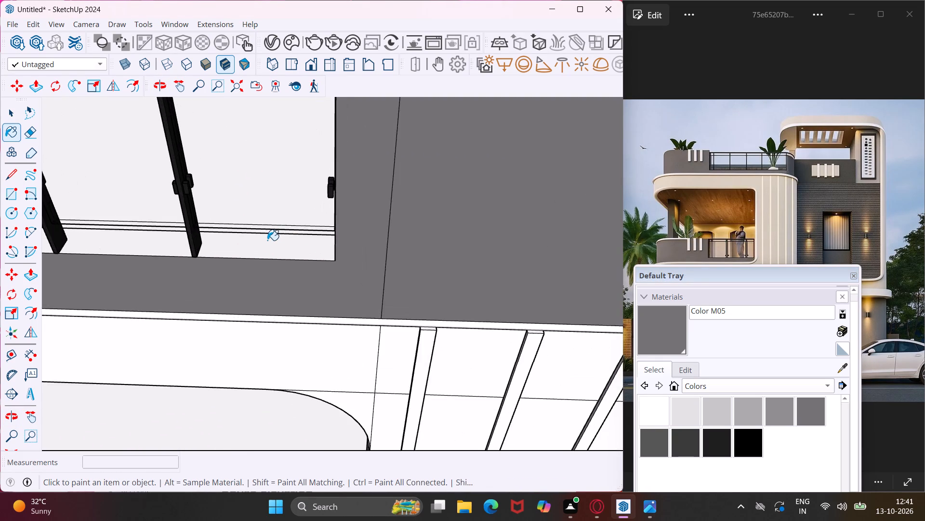
scroll(267, 240, "up", 4)
left_click(276, 259)
scroll(276, 259, "down", 5)
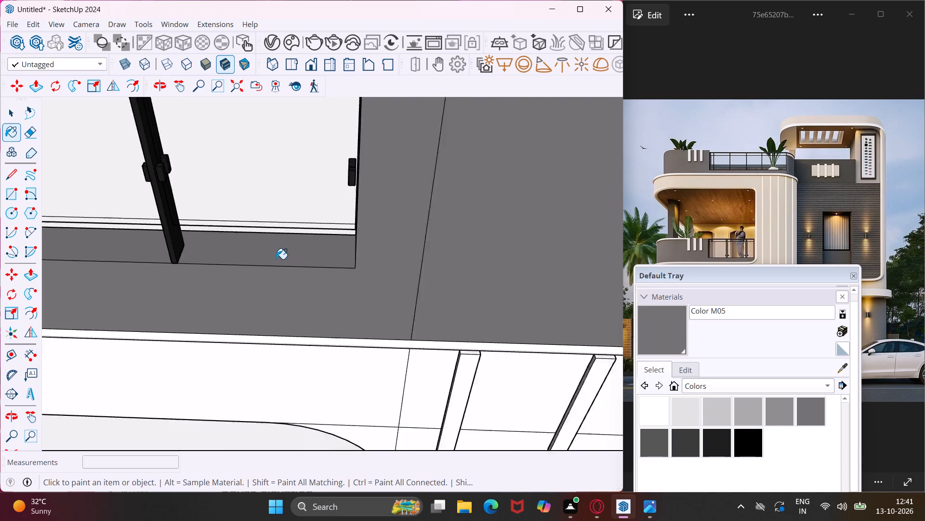
scroll(272, 261, "down", 14)
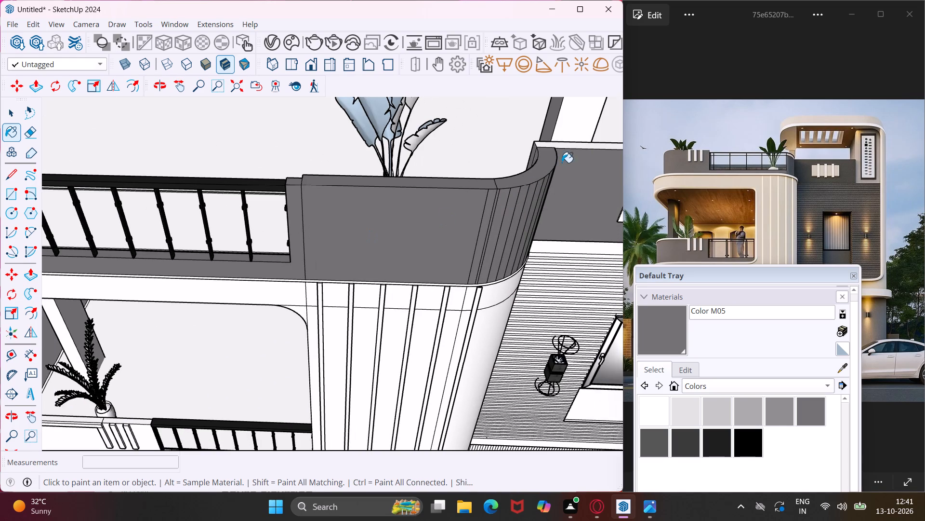
Paint the top edge of the adjoining wall band and the inner face of the parapet's curved corner with Color M05.
left_click(557, 147)
scroll(533, 147, "up", 8)
left_click(532, 151)
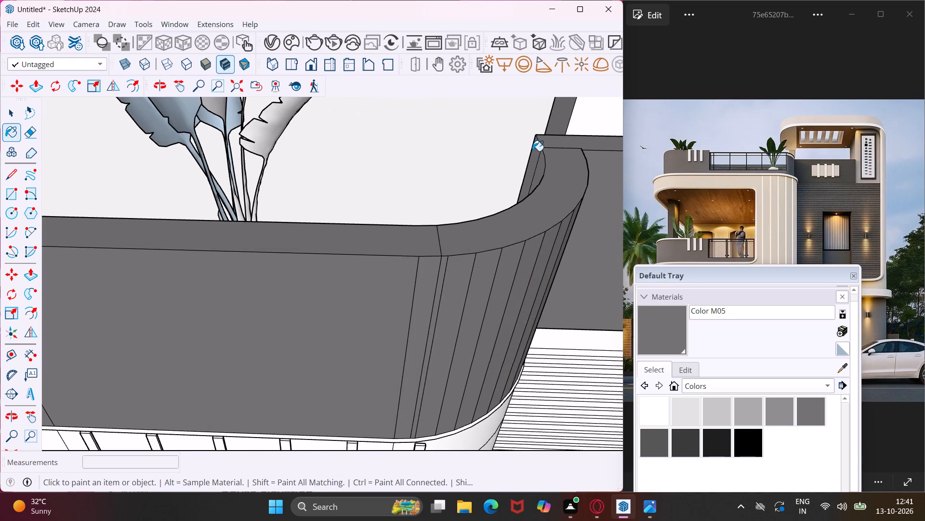
middle_click_drag(539, 156, 579, 165)
left_click(531, 165)
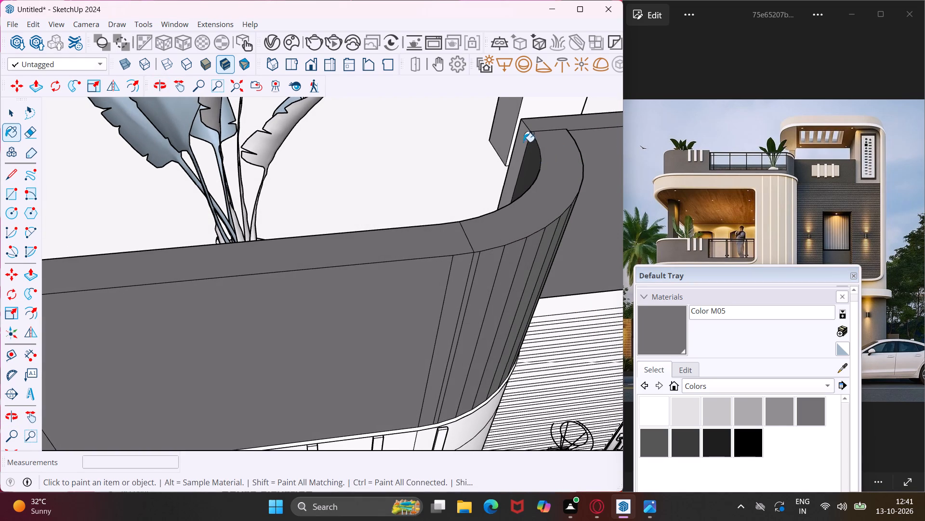
Paint the remaining face where the parapet's curved corner meets the adjoining wall band with Color M05.
left_click(521, 139)
Paint the plain band above the horizontal cladding and the topmost cladding strips with Color M05.
middle_click_drag(547, 149, 438, 179)
scroll(417, 178, "down", 20)
scroll(506, 193, "up", 5)
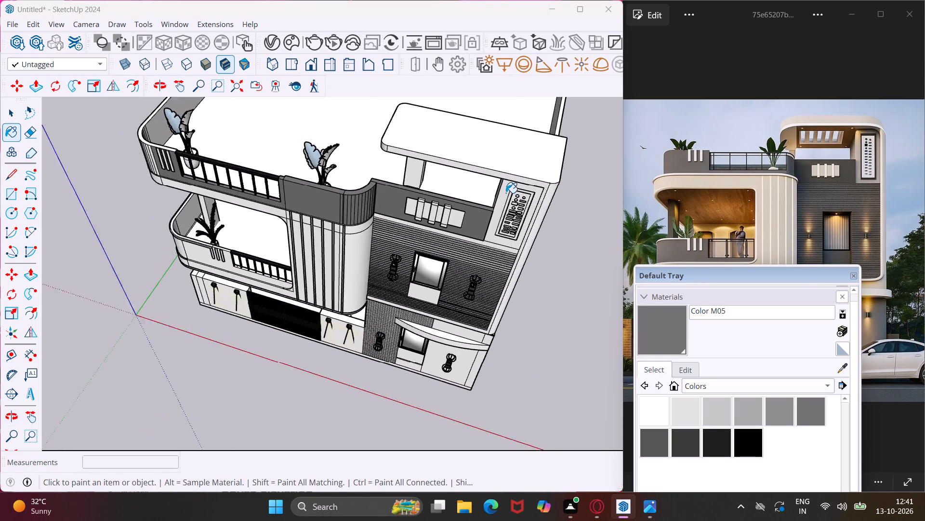
scroll(506, 193, "up", 6)
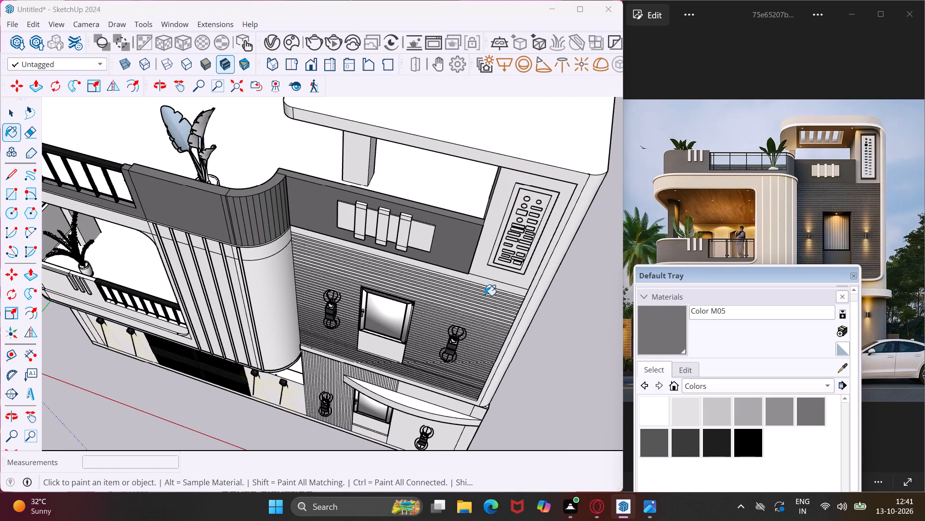
middle_click_drag(485, 295, 534, 186)
scroll(501, 223, "up", 4)
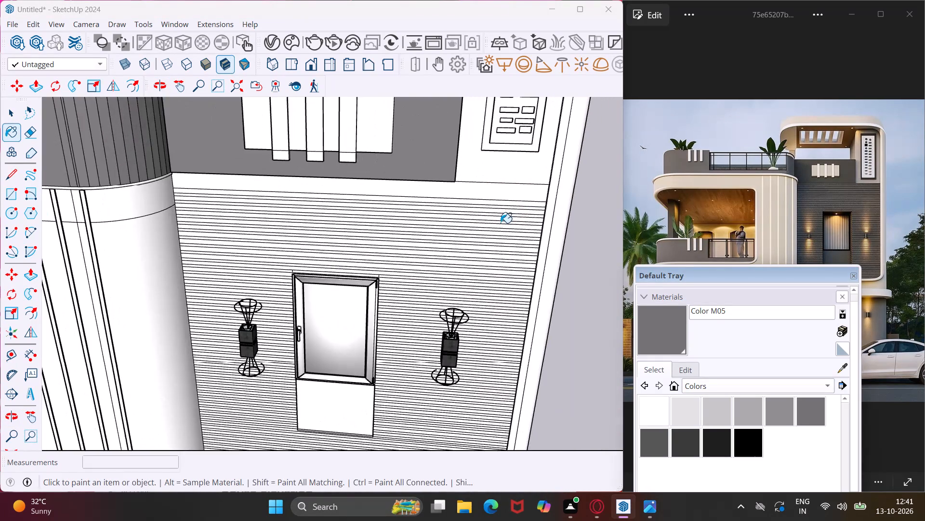
scroll(501, 223, "up", 4)
left_click(506, 189)
left_click(511, 206)
left_click(516, 197)
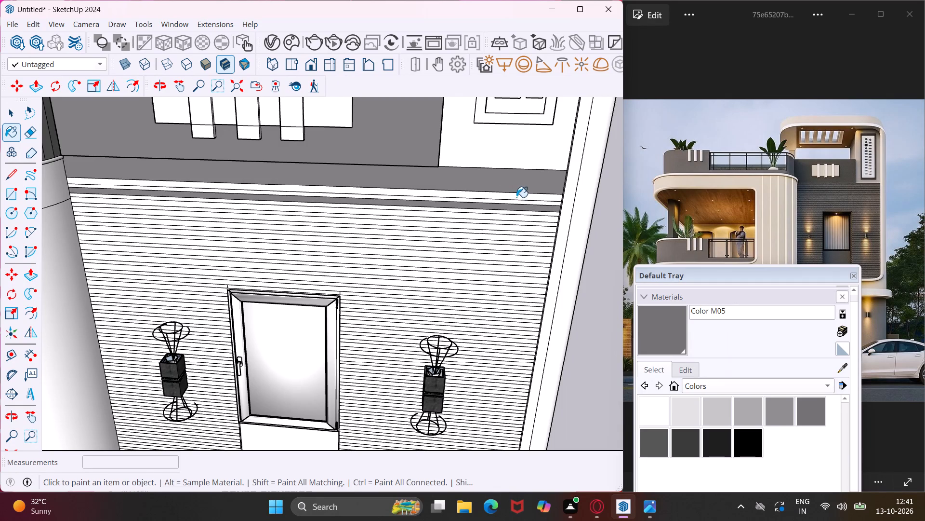
scroll(514, 208, "up", 8)
left_click(502, 191)
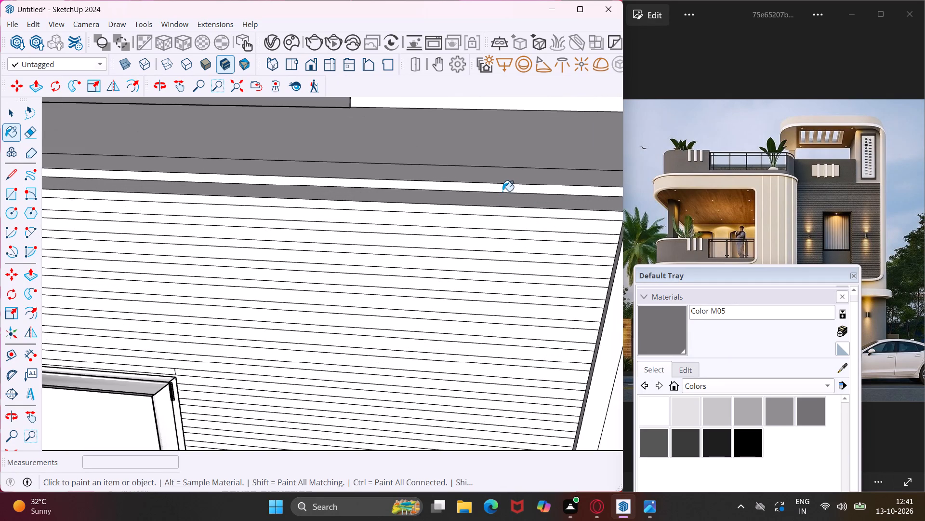
left_click(499, 216)
left_click(499, 223)
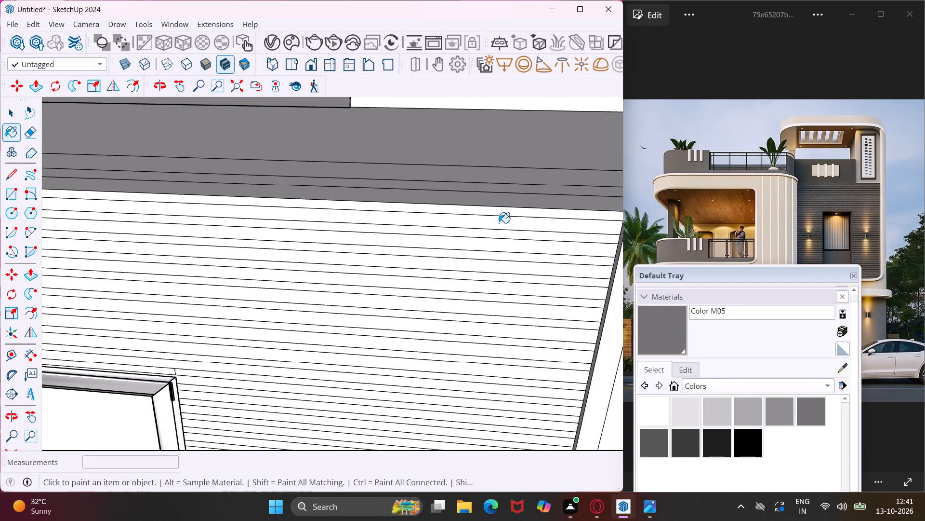
Continue Color M05 down the upper cladding, painting the next run of horizontal strips without gaps.
left_click(500, 213)
left_click(496, 241)
left_click(495, 236)
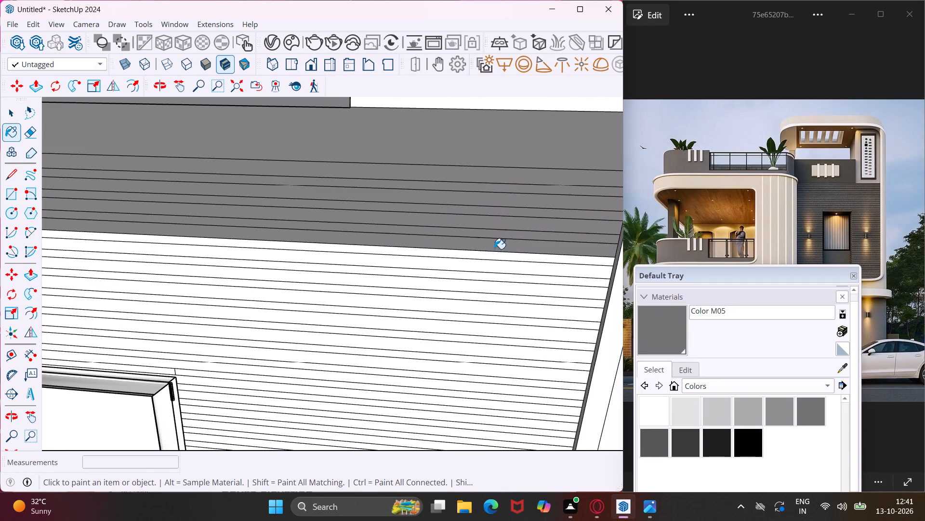
left_click(494, 259)
left_click(492, 271)
left_click(491, 283)
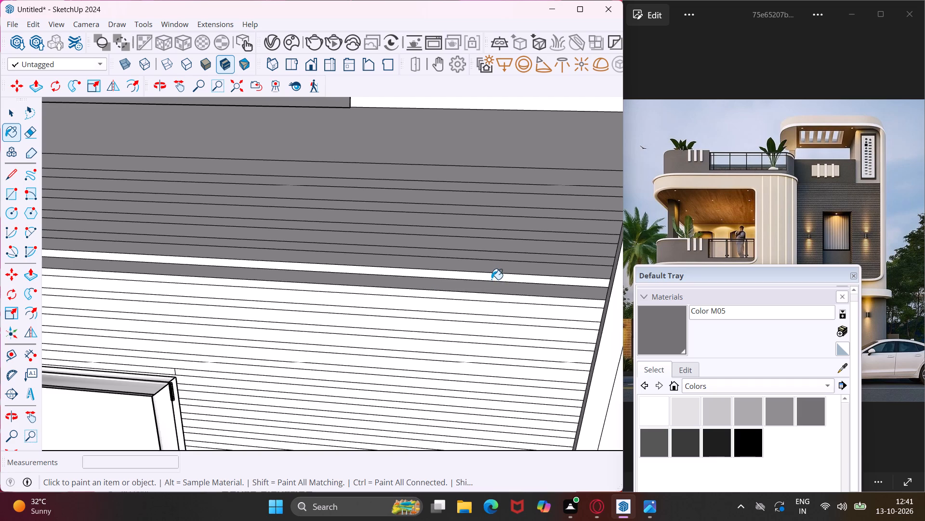
left_click(491, 279)
left_click(490, 301)
left_click(490, 310)
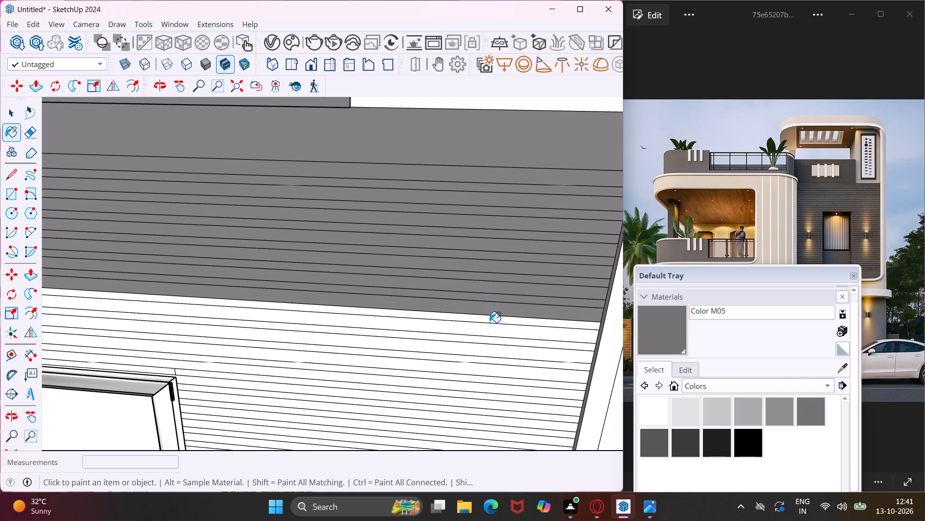
left_click(489, 322)
Paint the remaining horizontal cladding strips directly above the upper-floor window with Color M05.
middle_click_drag(512, 309, 563, 198)
scroll(483, 248, "down", 6)
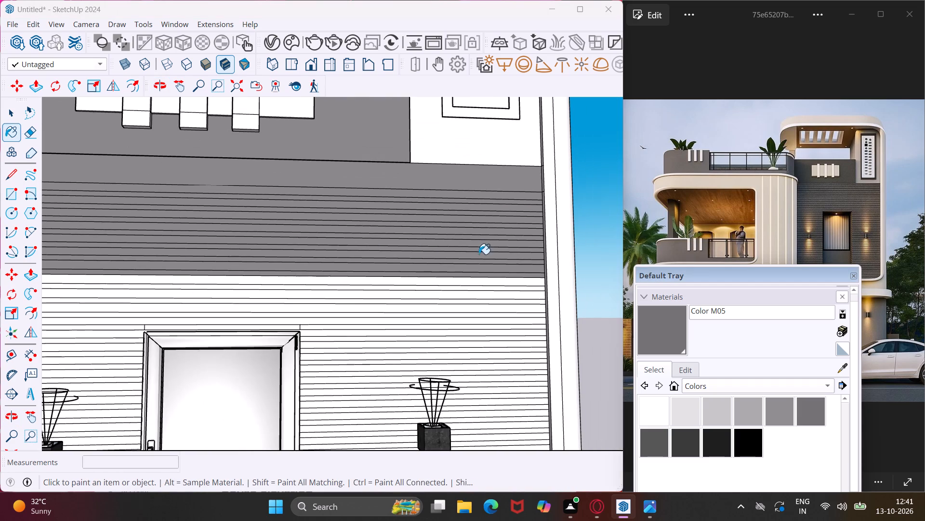
left_click(237, 315)
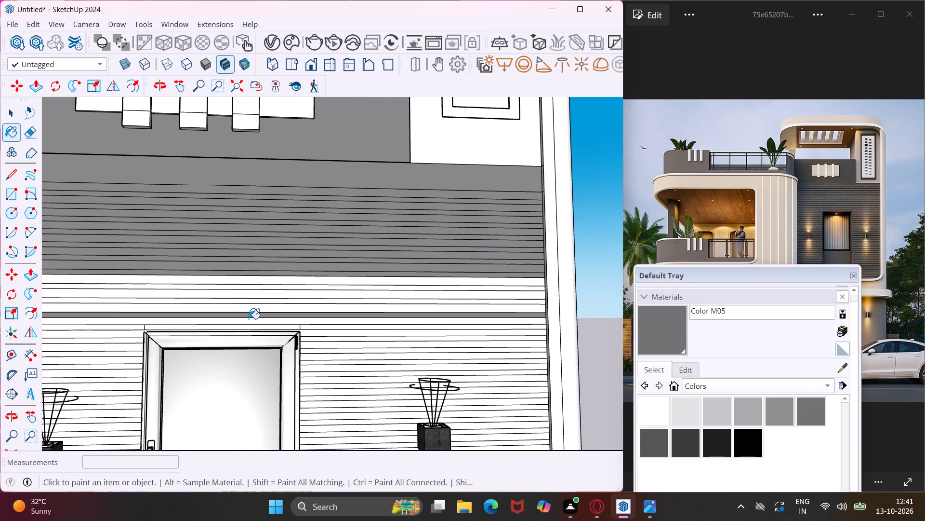
left_click(249, 319)
left_click(255, 327)
scroll(264, 329, "up", 3)
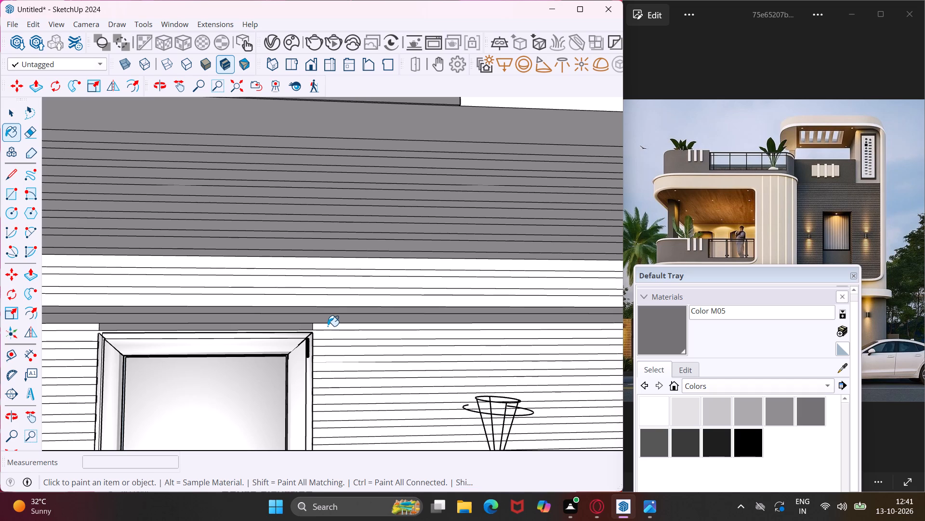
left_click(328, 326)
left_click(327, 307)
left_click(327, 297)
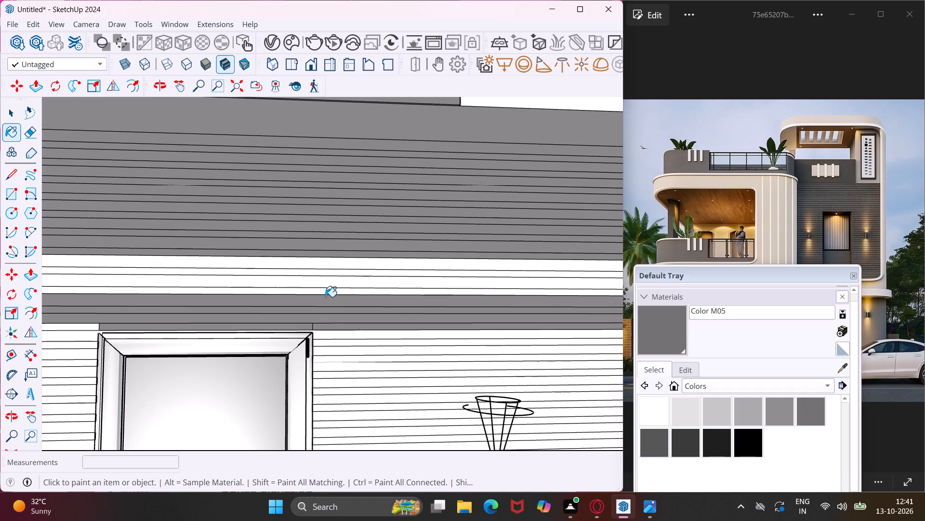
left_click(326, 296)
left_click(328, 286)
left_click(333, 274)
left_click(335, 268)
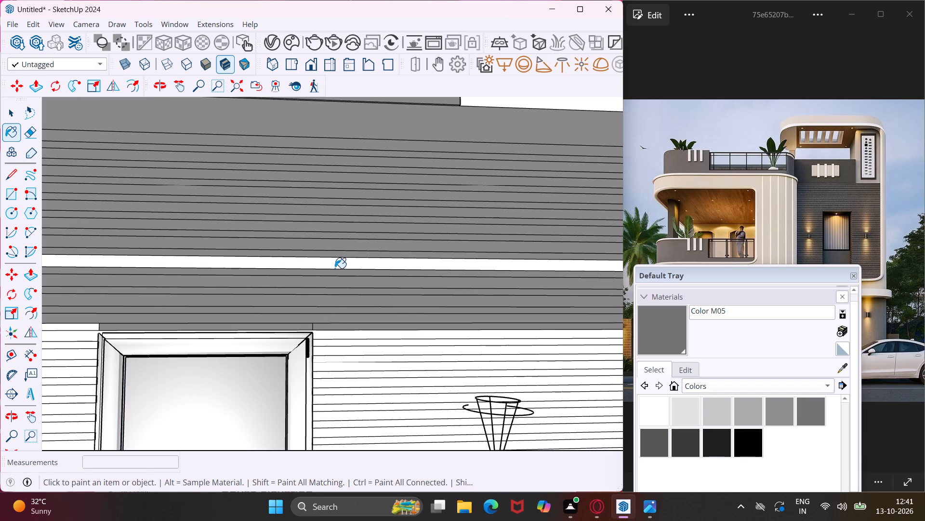
Paint the cladding strips between the curved wall and the window's upper part with Color M05, down to the wall light.
scroll(339, 258, "down", 10)
scroll(172, 293, "up", 4)
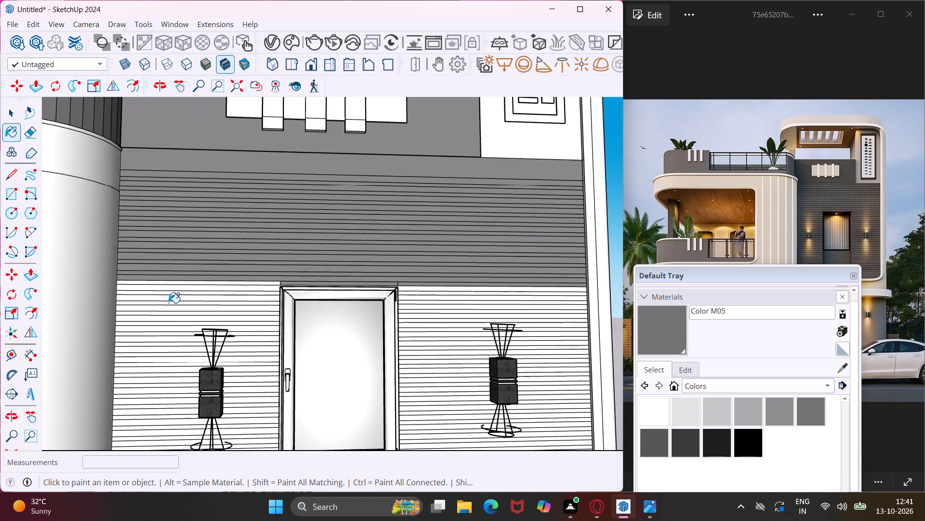
scroll(169, 303, "up", 4)
left_click(216, 275)
left_click(221, 289)
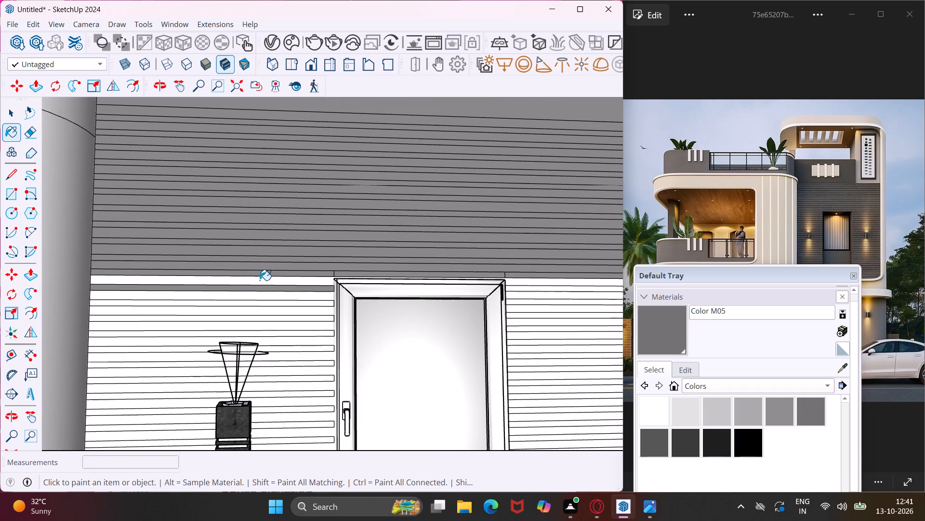
left_click(259, 281)
left_click(287, 308)
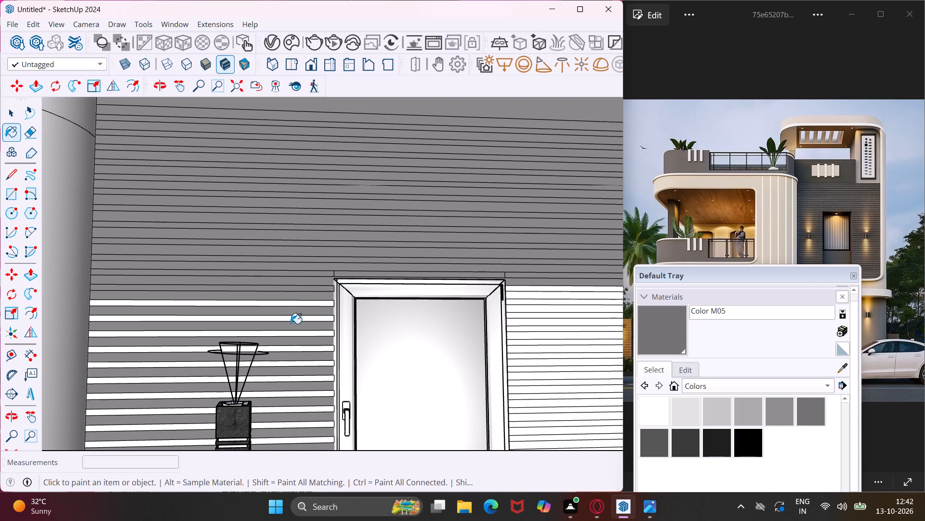
left_click(292, 321)
scroll(294, 316, "up", 7)
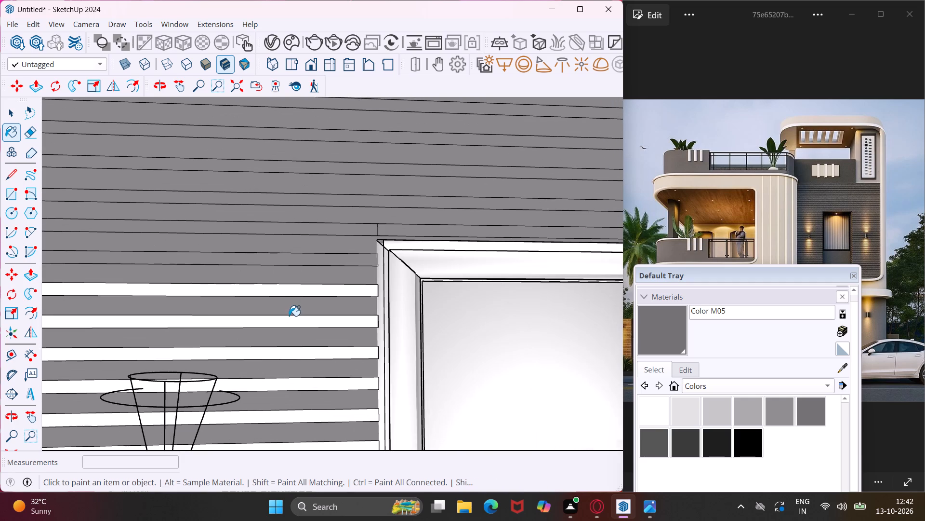
left_click(289, 318)
left_click(298, 290)
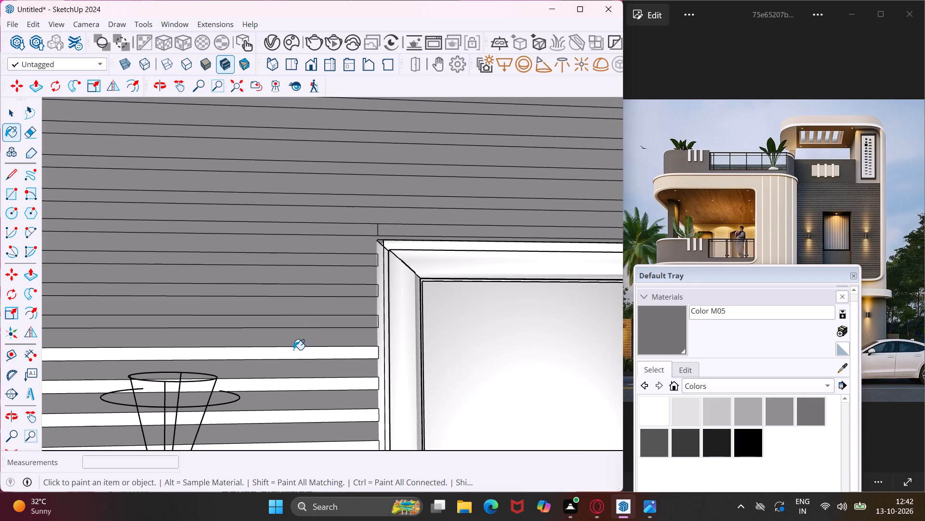
left_click(293, 350)
left_click(296, 384)
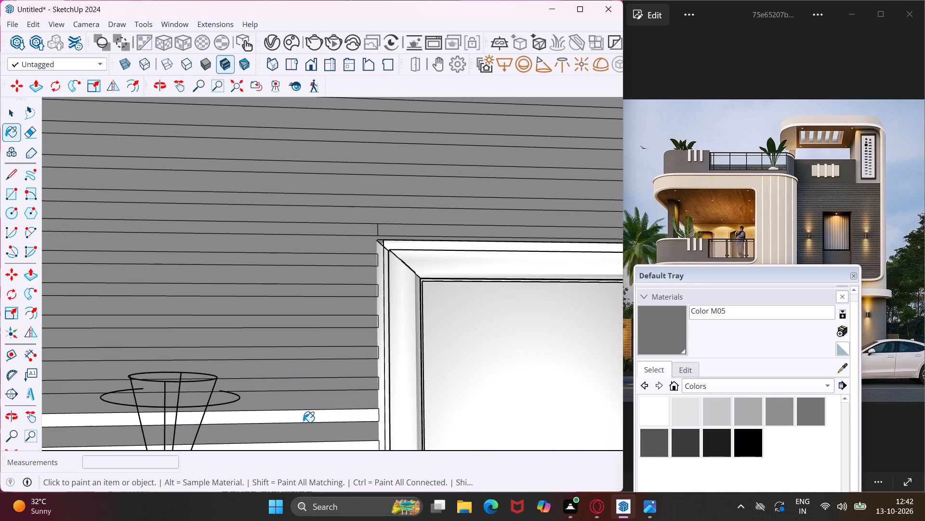
left_click(303, 422)
Paint the cladding strips on the window's outer side with Color M05, from the window head down to the wall light's top.
scroll(299, 383, "down", 16)
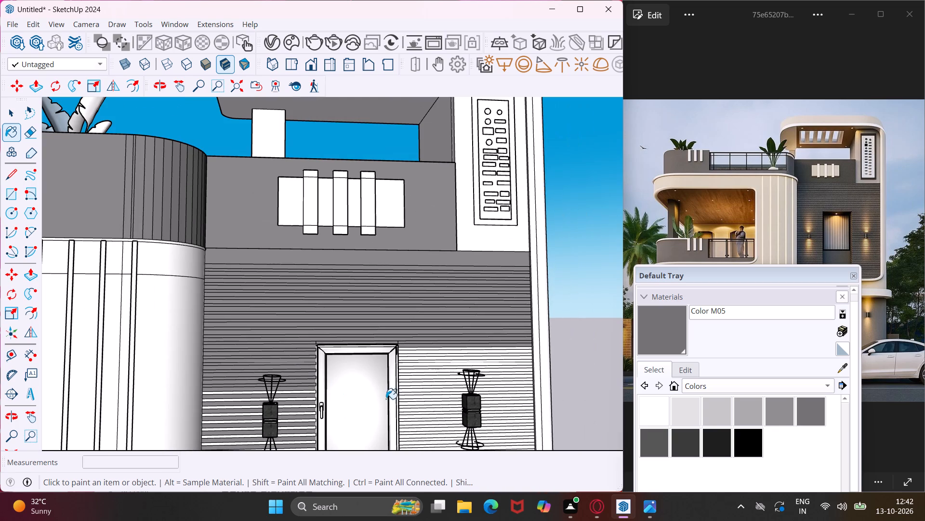
left_click(421, 372)
left_click(417, 389)
left_click(419, 376)
scroll(419, 374, "up", 6)
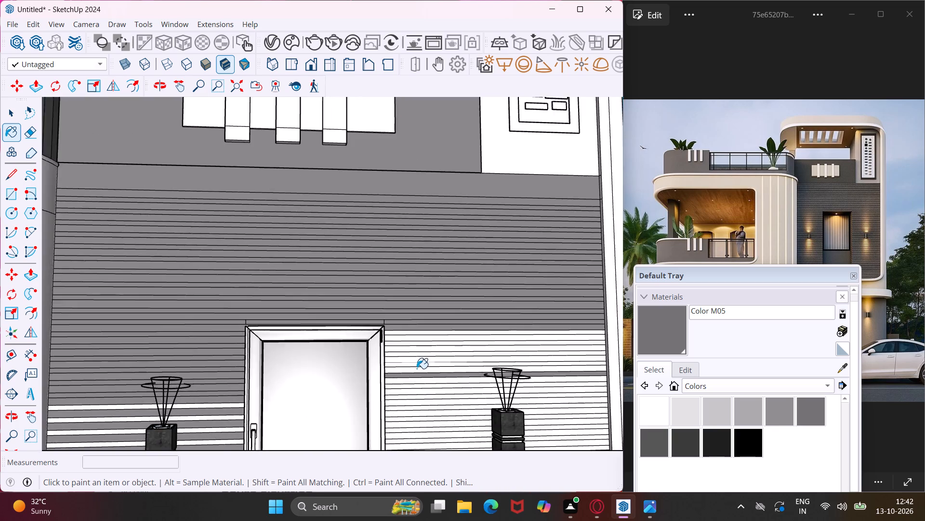
scroll(417, 369, "up", 3)
left_click(414, 369)
left_click(428, 354)
left_click(428, 343)
left_click(429, 332)
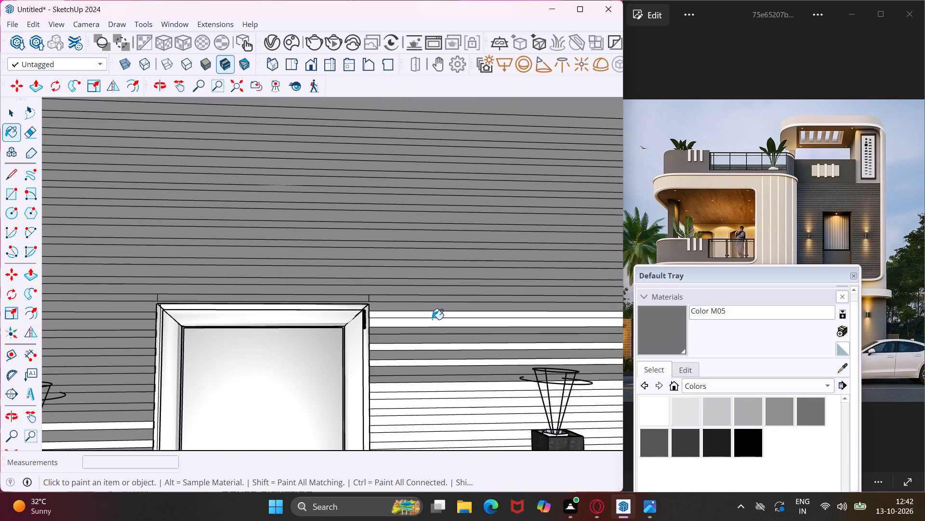
left_click(432, 319)
left_click(432, 315)
left_click(428, 346)
left_click(425, 365)
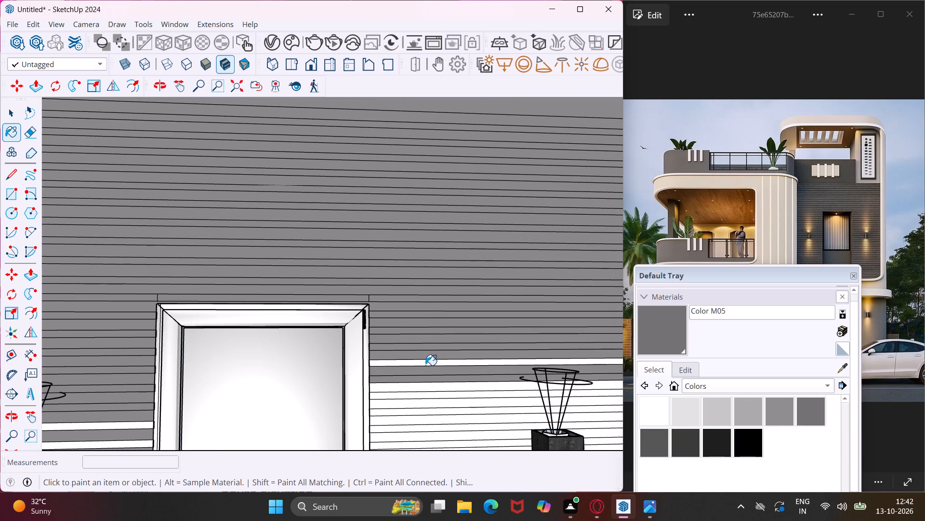
Paint the cladding strips around the bottom edge of the blank panel below the window with Color M05.
scroll(380, 360, "down", 20)
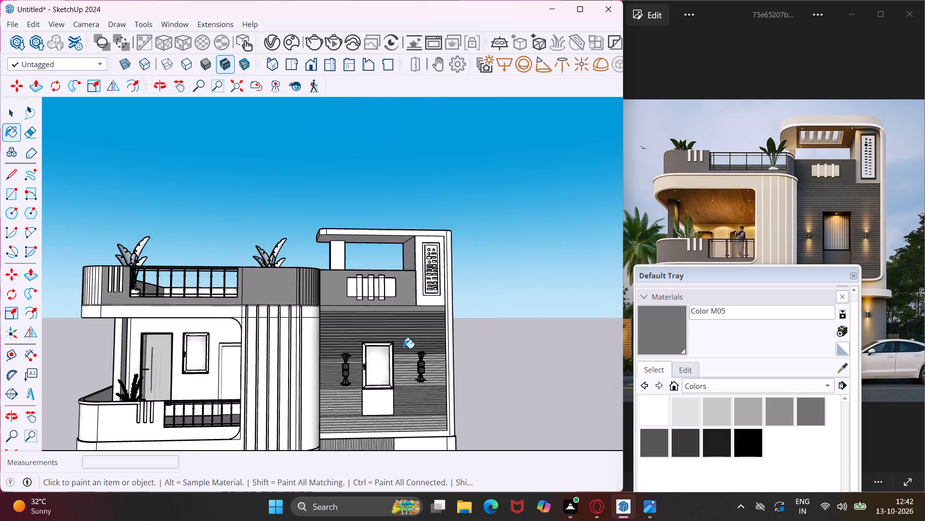
scroll(403, 348, "down", 7)
scroll(375, 401, "up", 14)
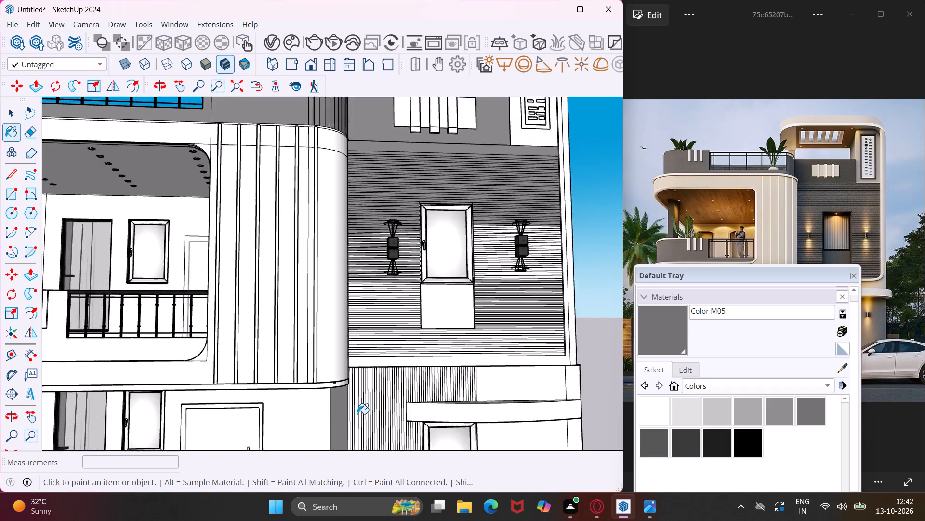
scroll(357, 414, "up", 2)
left_click(374, 307)
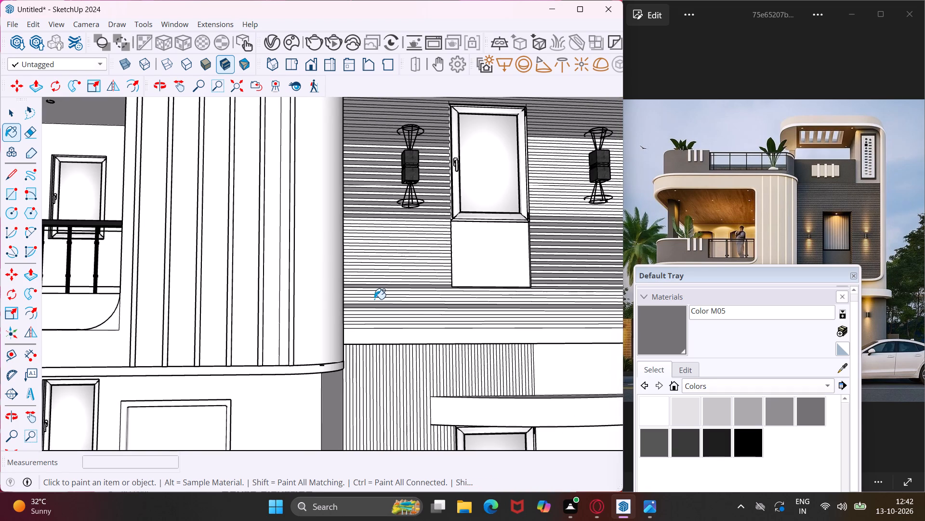
left_click(374, 299)
left_click(373, 293)
scroll(372, 290, "up", 8)
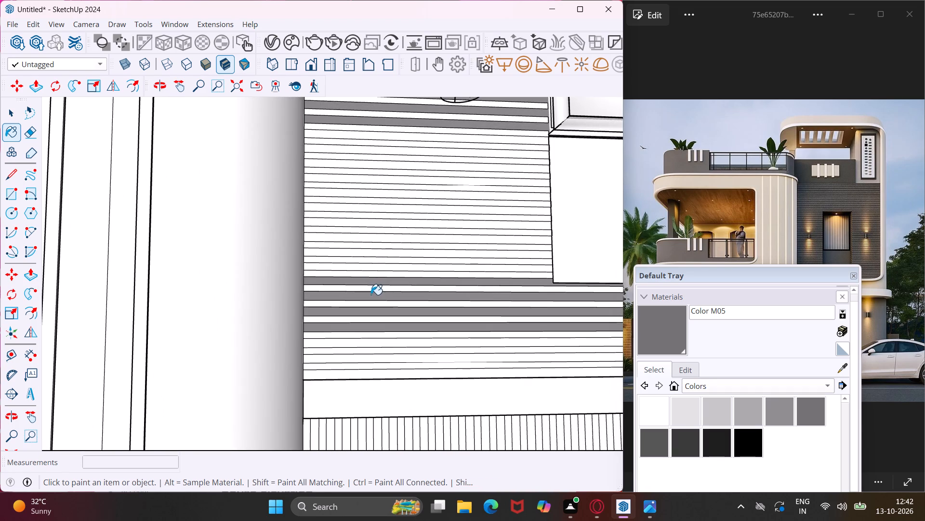
Paint cladding strips upward between the curved wall and the blank panel below the window with Color M05.
left_click(372, 287)
left_click(373, 273)
left_click(373, 265)
left_click(374, 256)
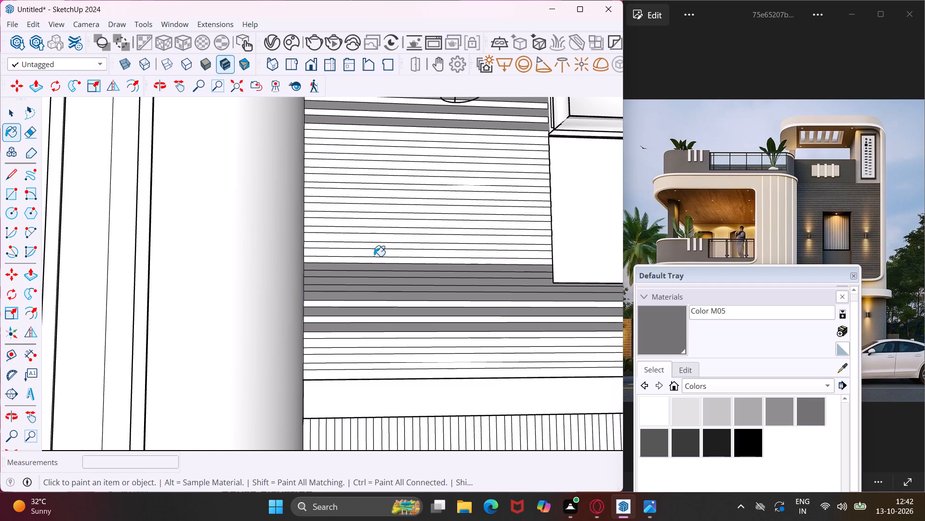
left_click(374, 245)
left_click(373, 240)
left_click(373, 229)
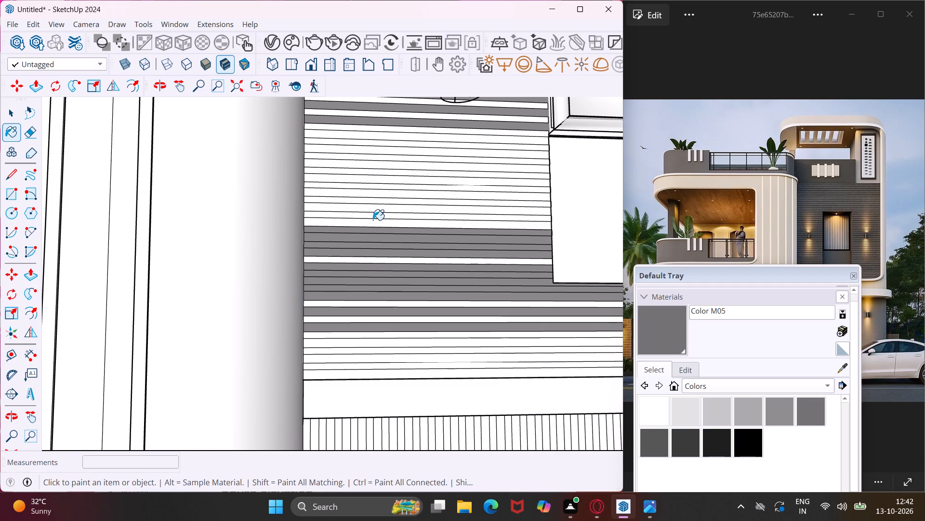
left_click(373, 220)
left_click(373, 211)
left_click(373, 198)
left_click(372, 192)
left_click(372, 180)
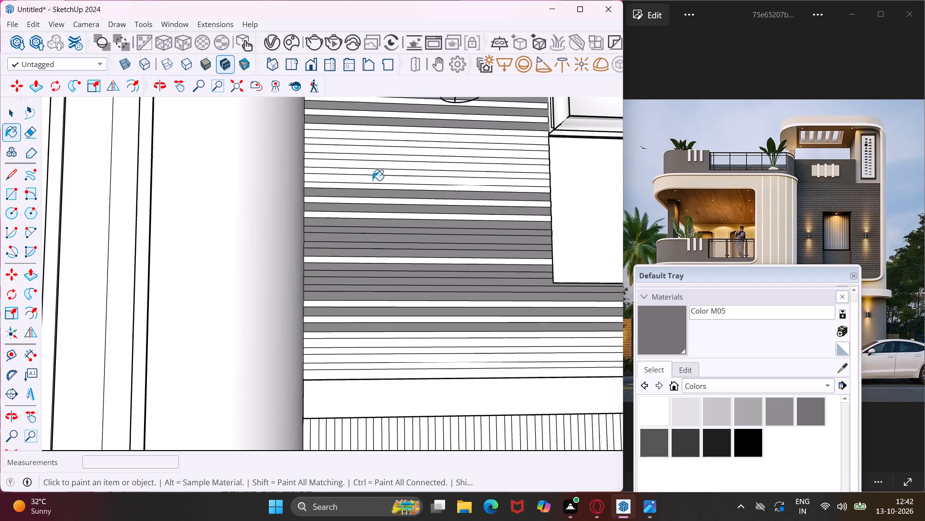
Continue Color M05 on the cladding strips beside the curved wall, from the panel's upper half up to the wall light.
left_click(372, 166)
left_click(372, 158)
left_click(370, 147)
left_click(369, 138)
left_click(367, 130)
left_click(367, 120)
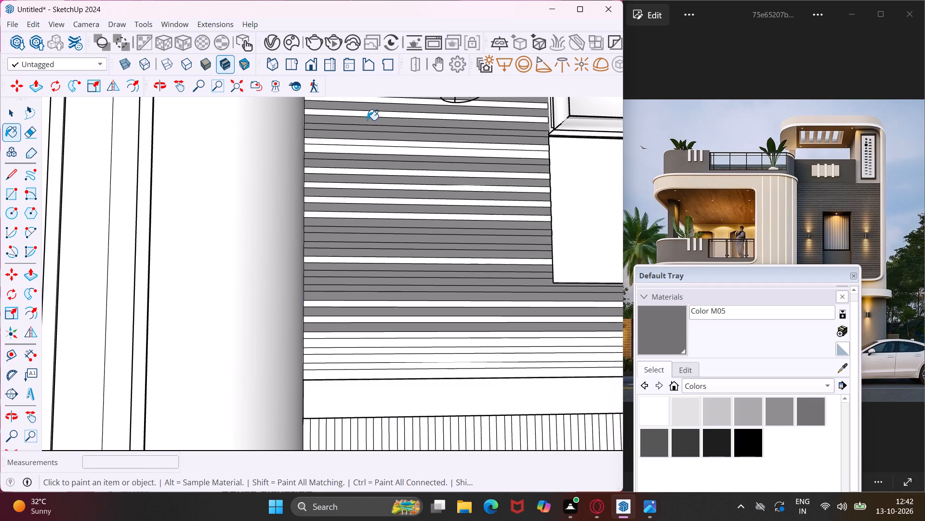
left_click(370, 111)
left_click(398, 101)
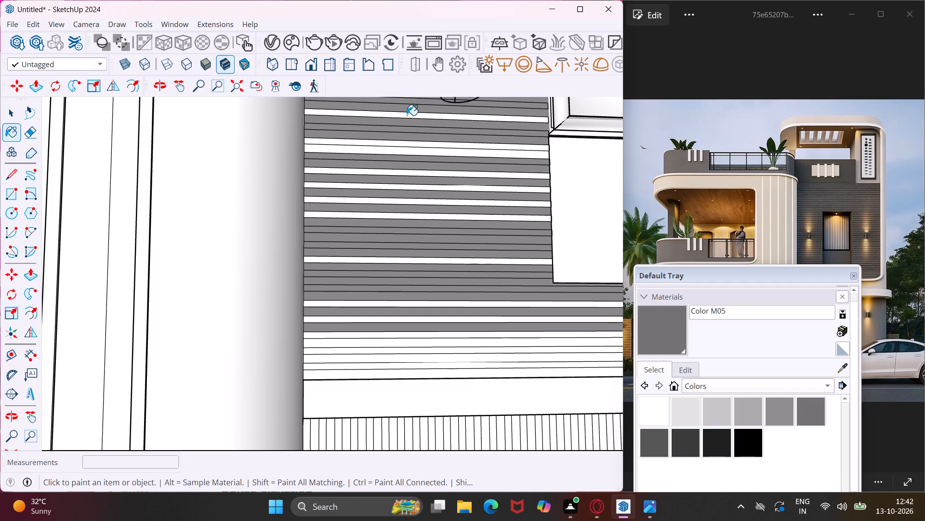
Fill the remaining white cladding strips between the curved wall and the blank panel with Color M05, down to below the panel.
left_click(407, 115)
left_click(404, 145)
left_click(403, 152)
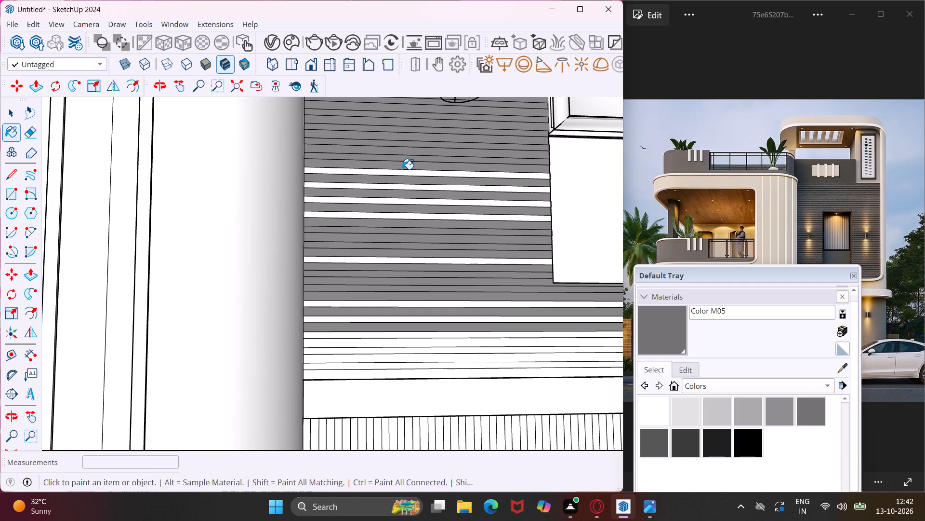
left_click(402, 175)
left_click(403, 172)
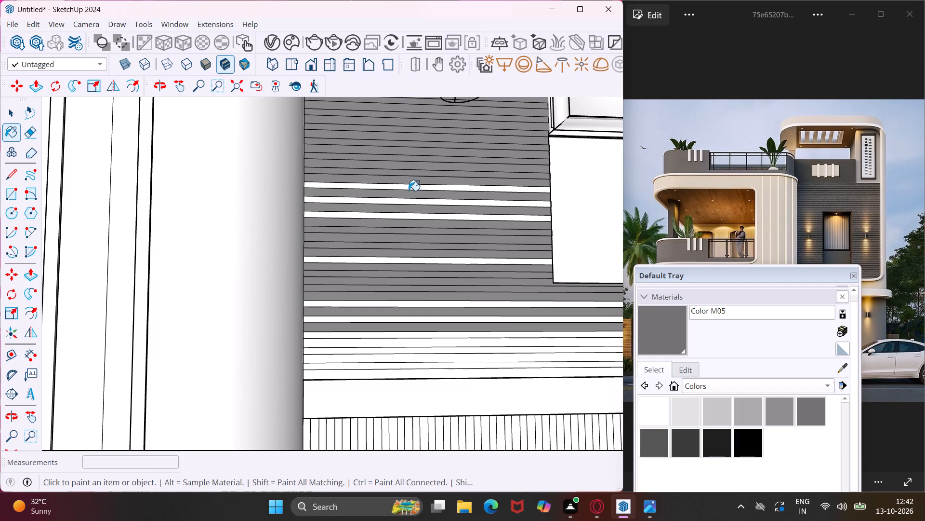
left_click(409, 190)
left_click(406, 204)
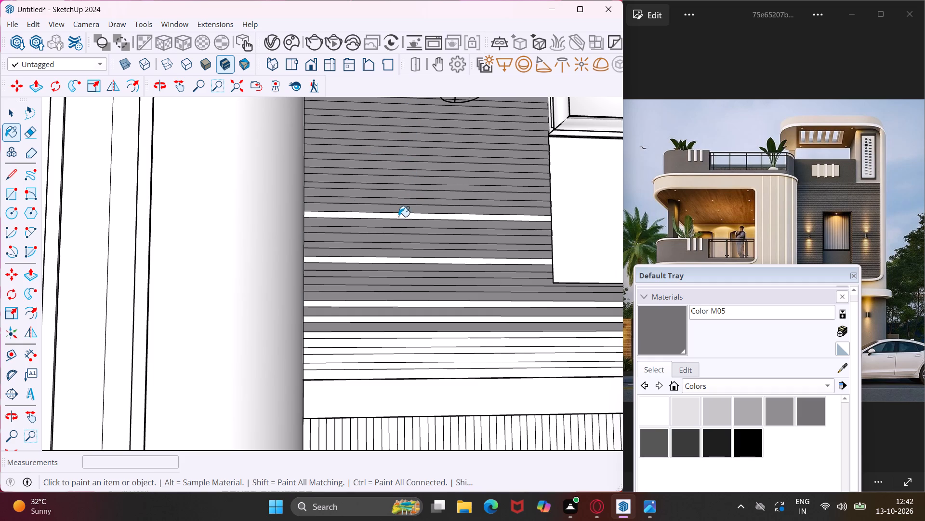
left_click(398, 217)
left_click(397, 260)
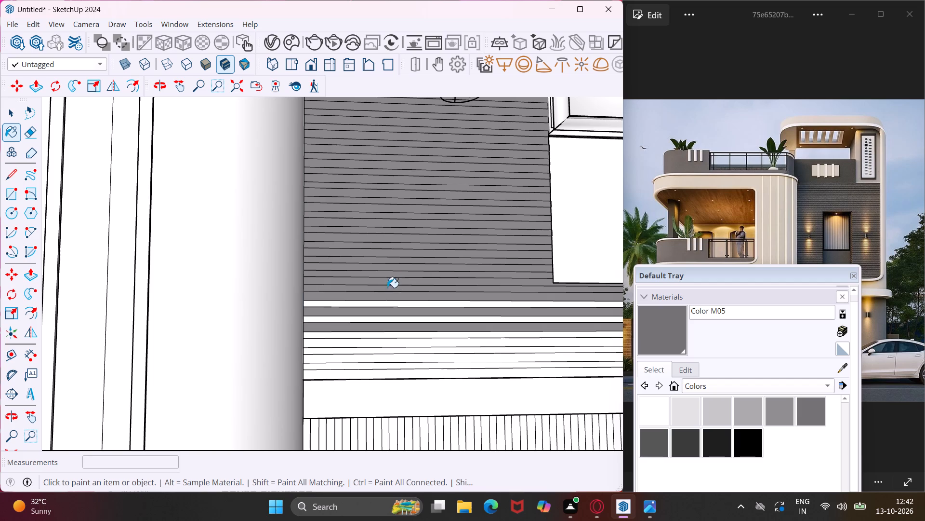
left_click(383, 305)
left_click(383, 319)
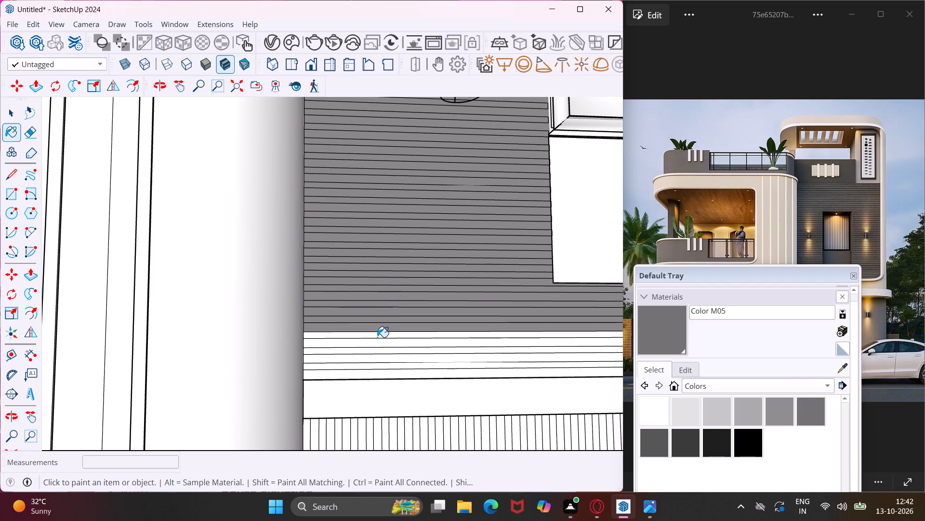
Paint the lowest cladding strips with Color M05, down to the plain band above the vertical grooves.
left_click(377, 337)
left_click(377, 343)
left_click(379, 352)
left_click(379, 357)
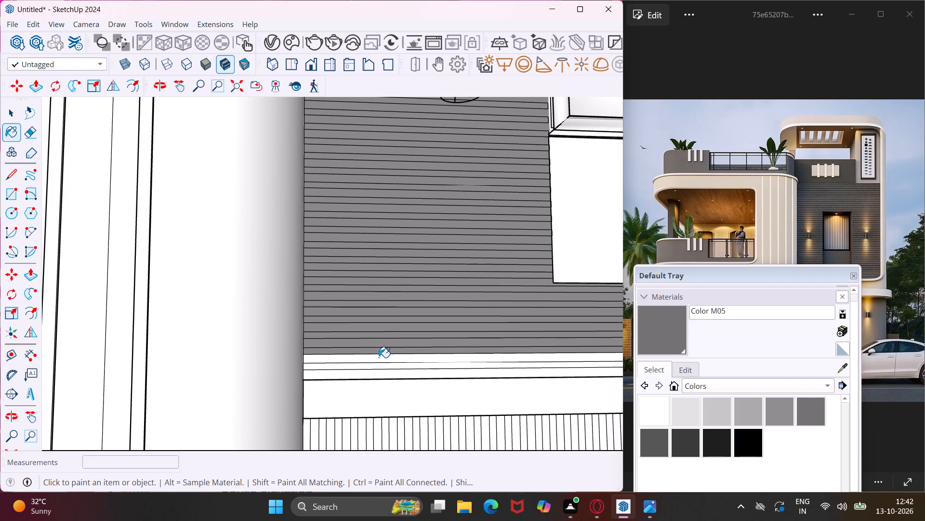
left_click(376, 367)
left_click(375, 375)
Paint the cladding strips on the window's outer side with Color M05, working upward from the window sill level.
middle_click_drag(372, 380, 270, 452)
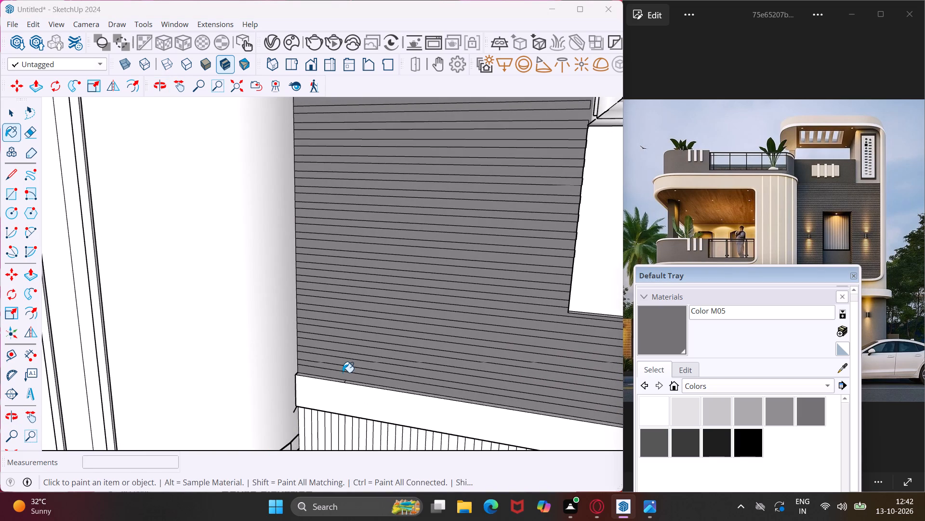
scroll(343, 372, "up", 5)
middle_click_drag(333, 376, 423, 303)
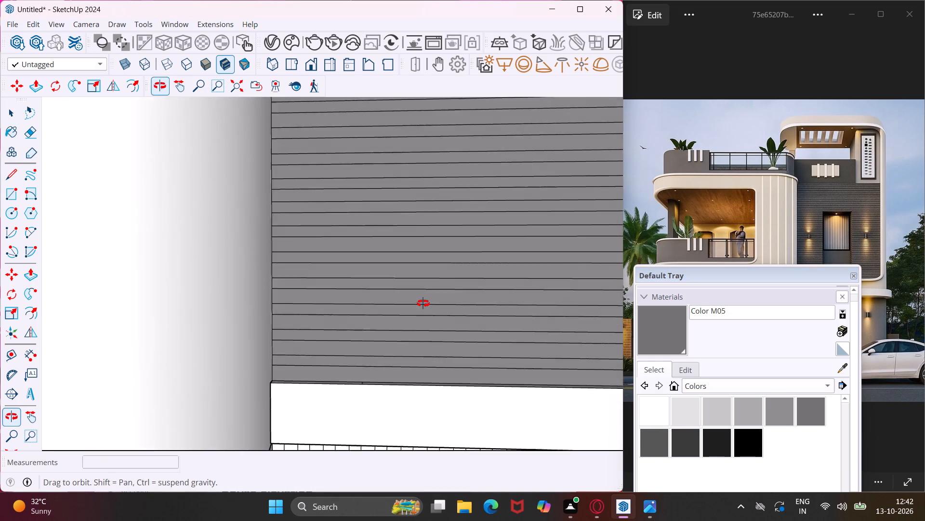
middle_click_drag(423, 303, 436, 288)
scroll(424, 274, "down", 17)
middle_click_drag(413, 274, 405, 277)
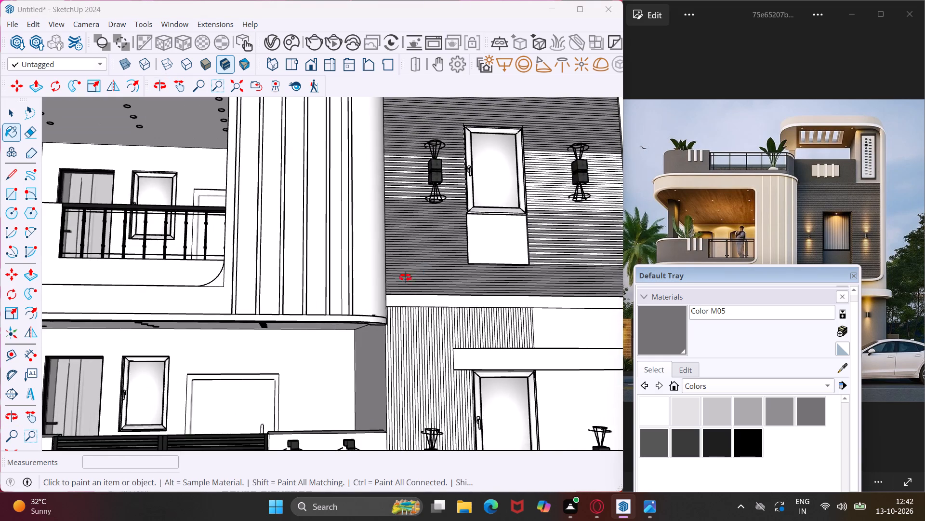
middle_click_drag(405, 277, 279, 315)
scroll(563, 184, "up", 9)
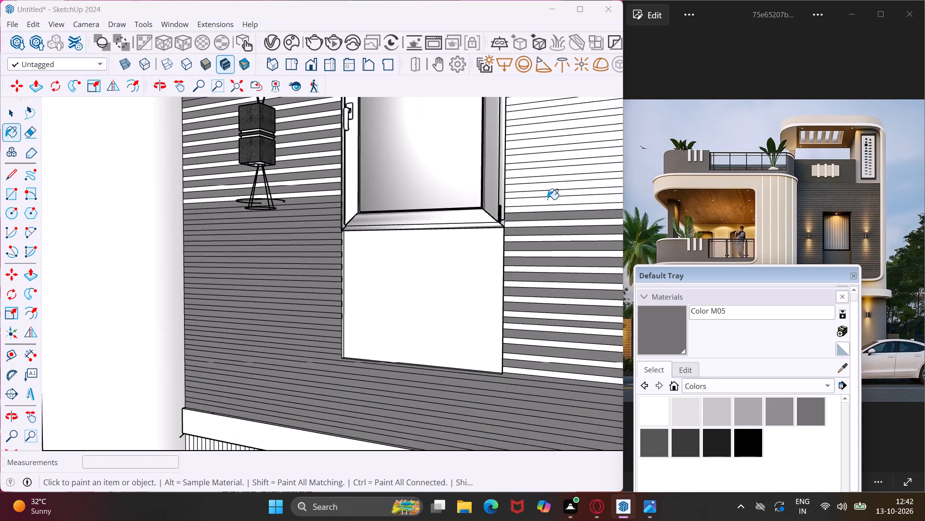
left_click(545, 209)
left_click(545, 202)
left_click(541, 195)
left_click(538, 188)
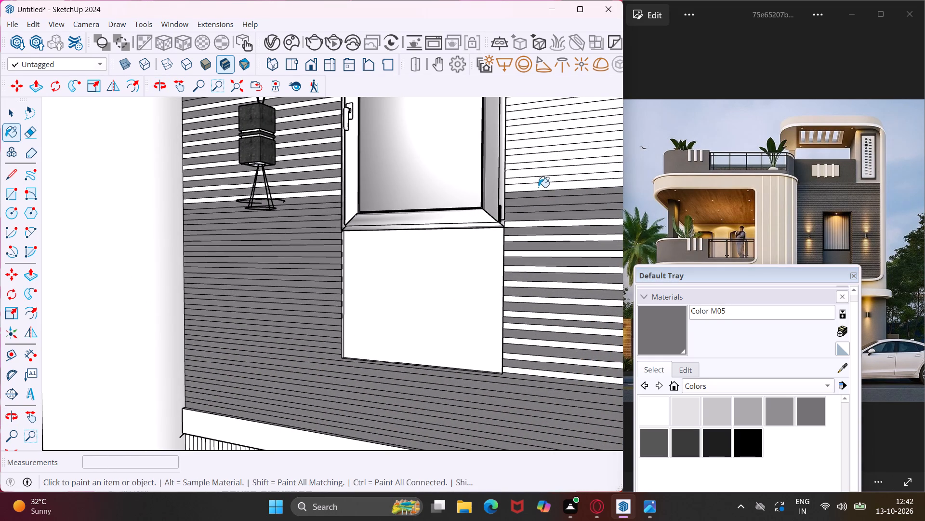
left_click(537, 185)
left_click(537, 178)
left_click(536, 173)
left_click(533, 165)
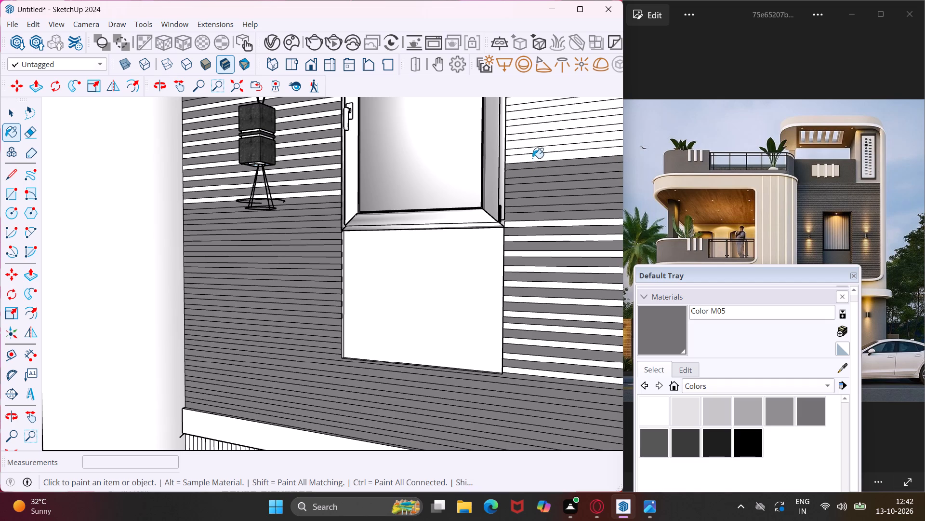
Continue Color M05 upward on the cladding strips beside the window's outer edge, toward the middle of the window.
left_click(532, 158)
left_click(532, 149)
left_click(532, 142)
left_click(532, 134)
left_click(531, 125)
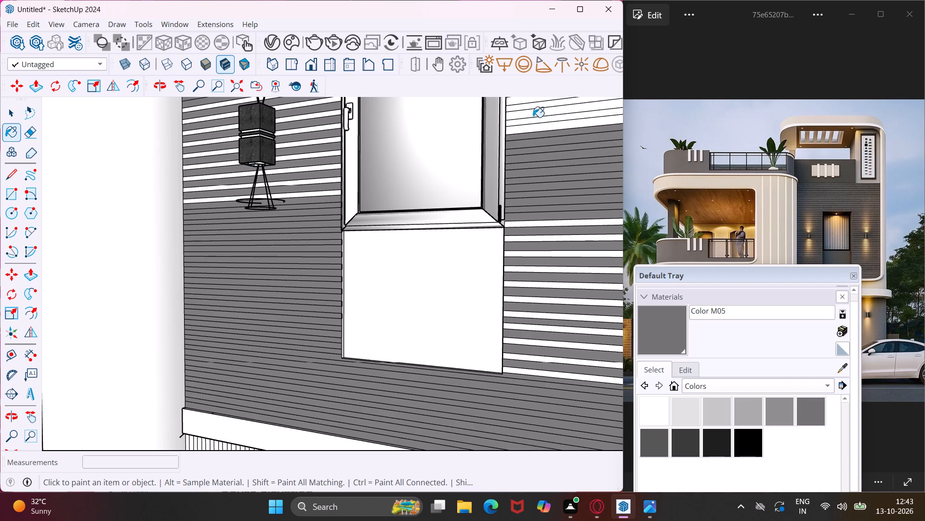
left_click(533, 117)
left_click(533, 110)
left_click(533, 123)
left_click(534, 128)
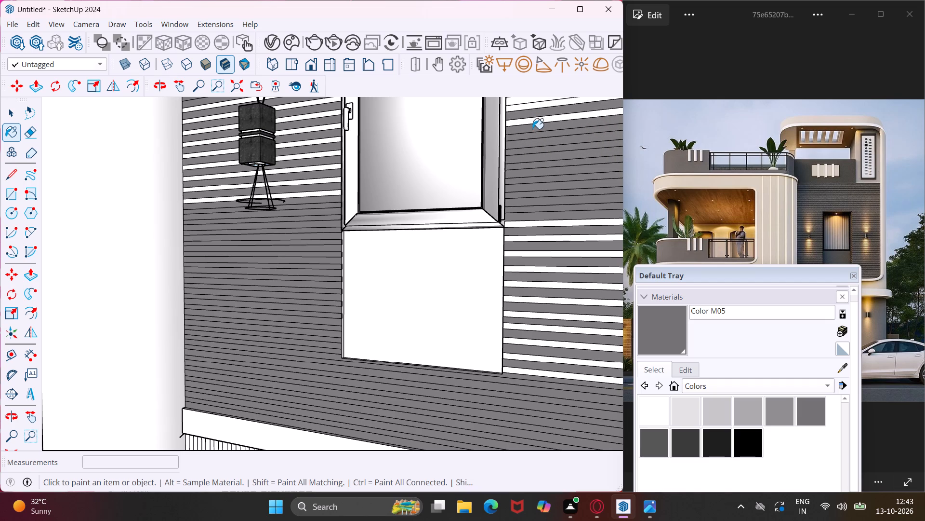
Paint the topmost unpainted cladding strips between the window and the outer wall light with Color M05.
middle_click_drag(468, 189, 339, 288)
scroll(429, 232, "down", 3)
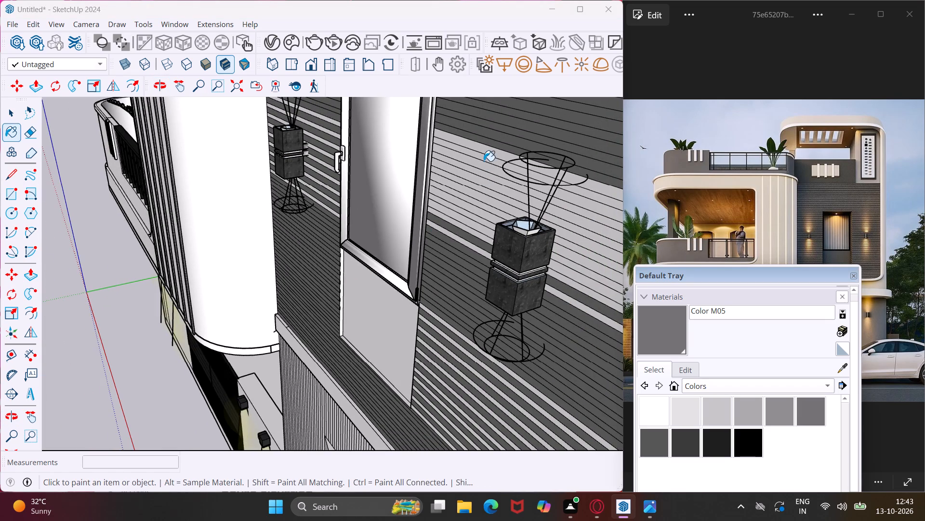
left_click(485, 156)
left_click(485, 161)
left_click(479, 168)
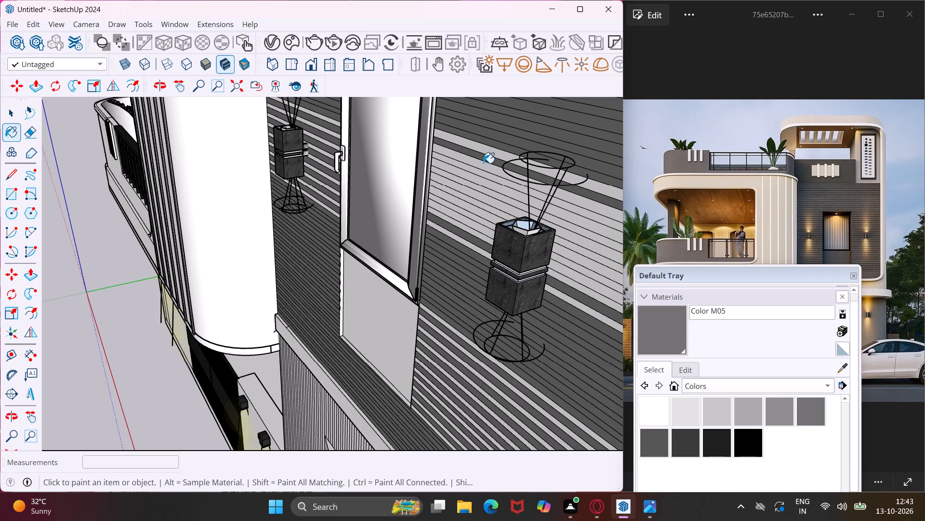
left_click(489, 153)
left_click(487, 169)
left_click(482, 181)
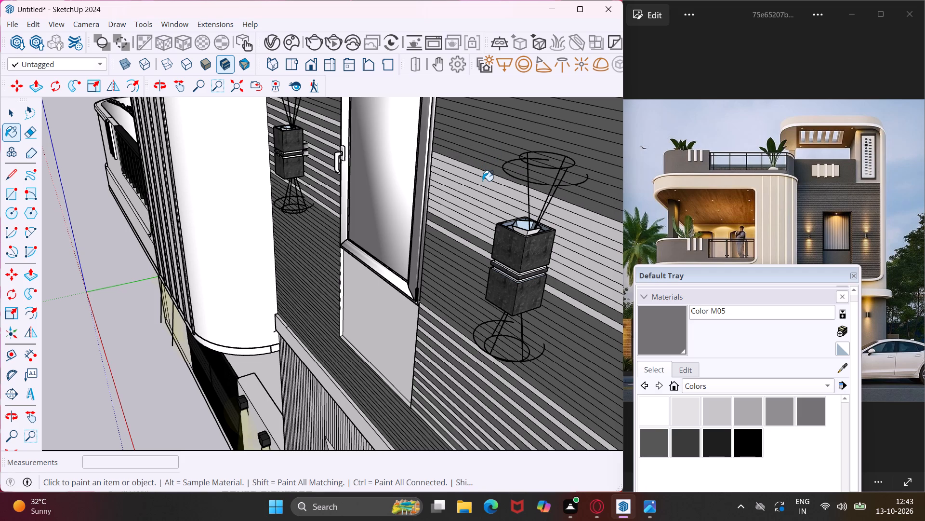
Paint the remaining light strips between the window and the outer wall light with Color M05, down to the light's body.
scroll(482, 179, "up", 4)
left_click(482, 175)
left_click(479, 190)
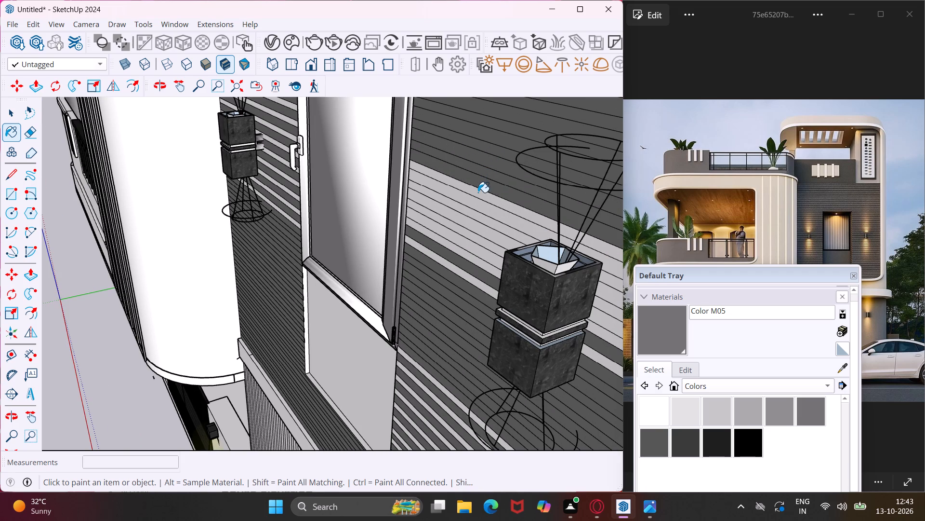
left_click(477, 195)
left_click(474, 205)
left_click(470, 219)
left_click(470, 227)
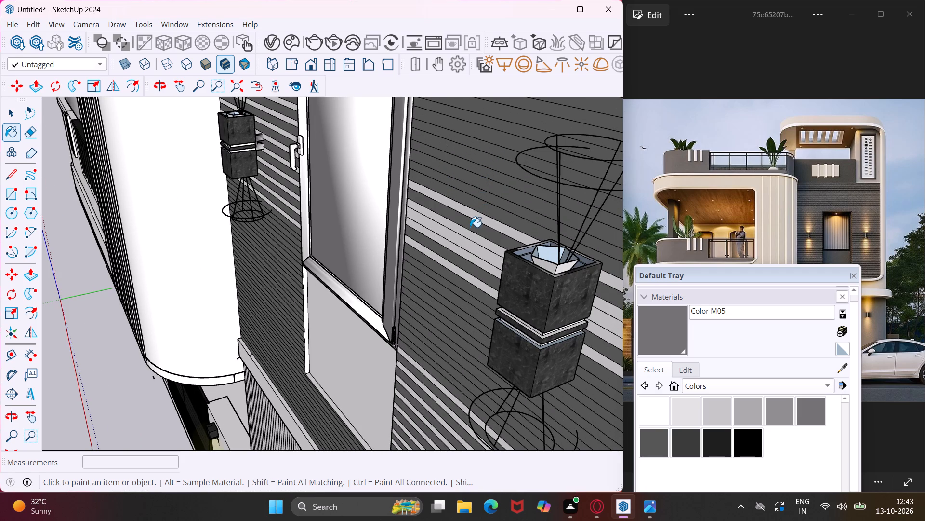
left_click(471, 238)
left_click(487, 219)
left_click(486, 222)
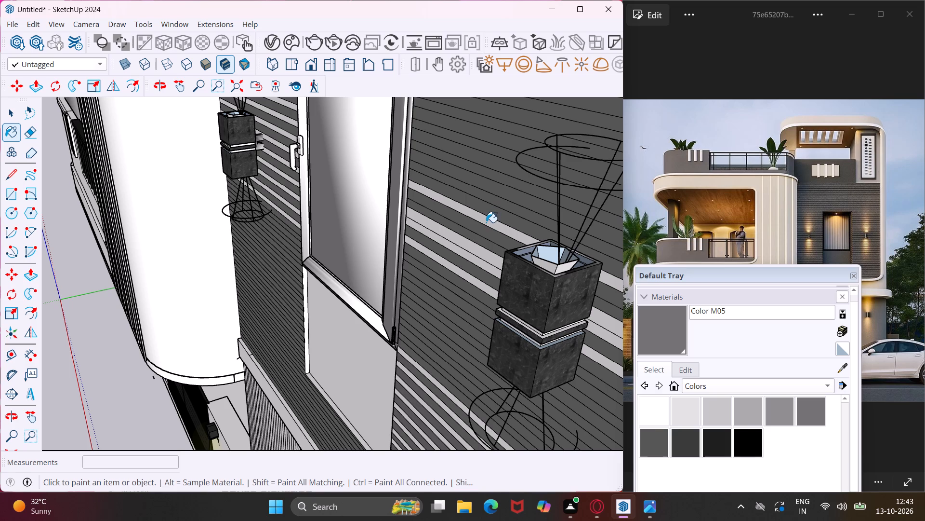
left_click(474, 253)
left_click(471, 260)
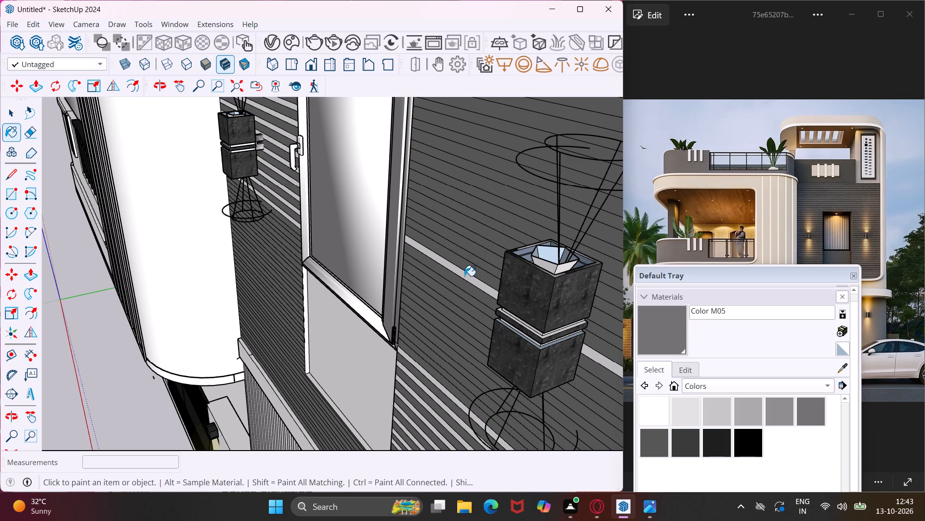
left_click(464, 276)
Paint the white cladding strips on the outer side of the blank panel with Color M05, working downward from the window sill.
middle_click_drag(468, 273, 558, 192)
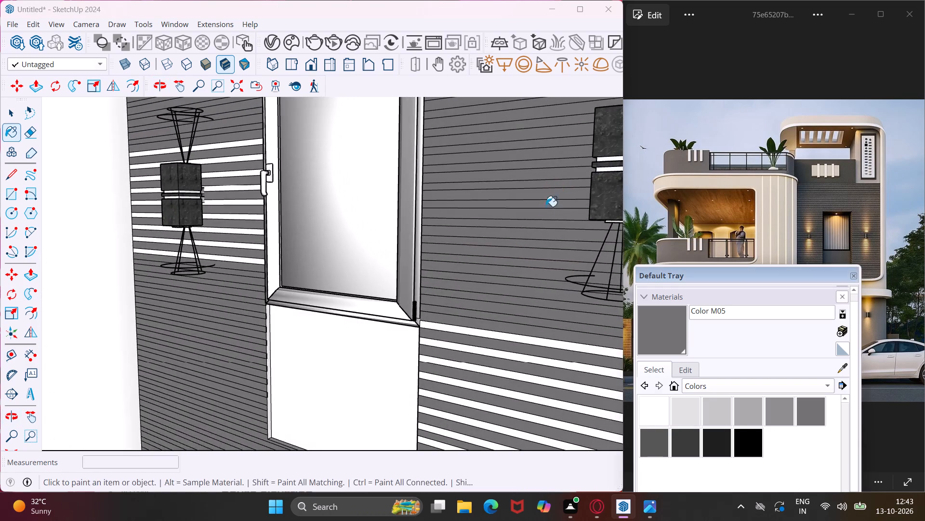
scroll(537, 220, "down", 3)
scroll(489, 307, "up", 4)
left_click(489, 307)
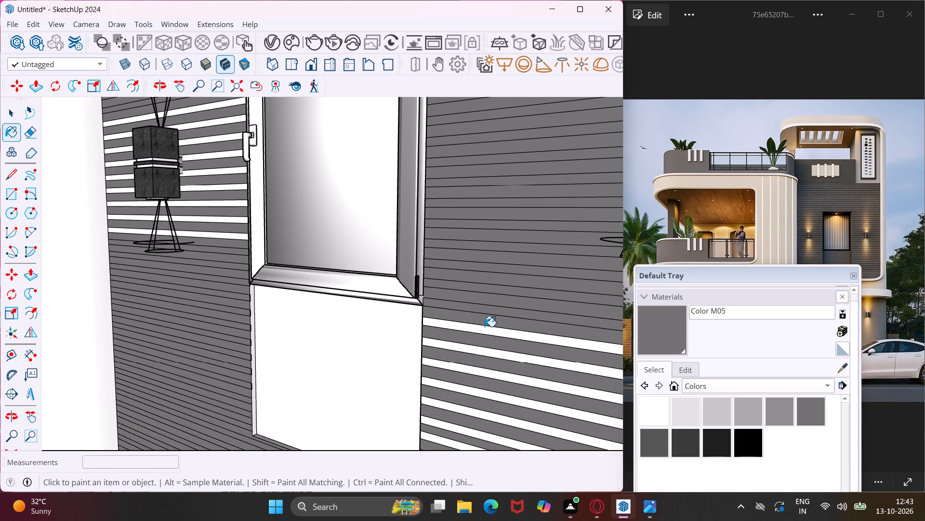
left_click(485, 327)
left_click(485, 331)
left_click(482, 354)
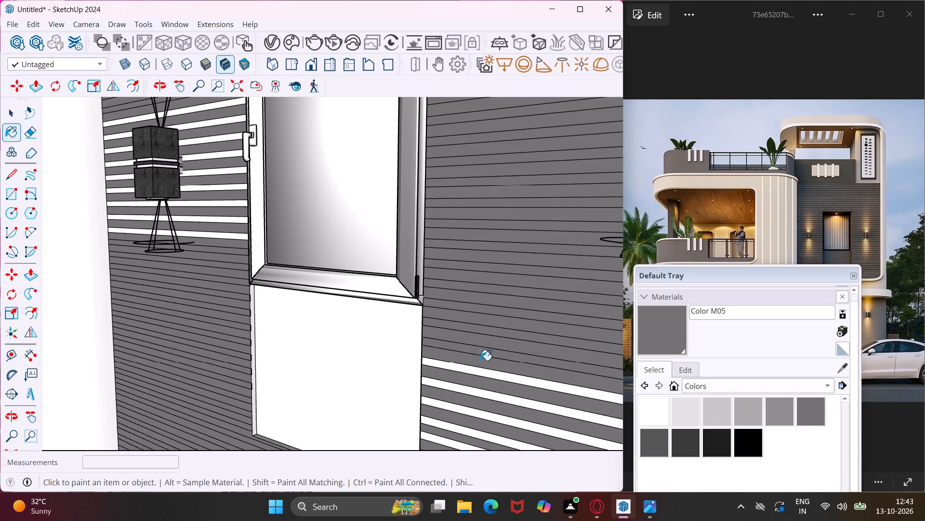
left_click(479, 371)
left_click(468, 390)
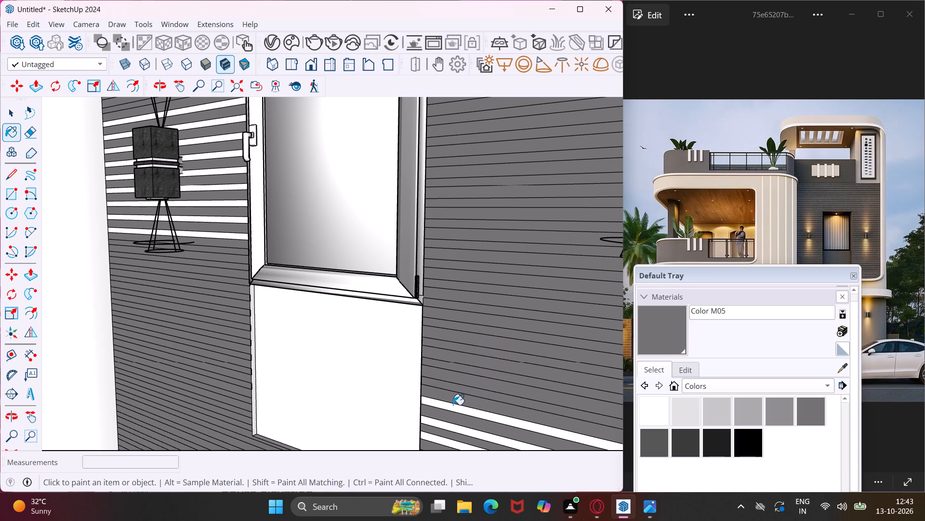
left_click(453, 405)
left_click(453, 411)
left_click(448, 429)
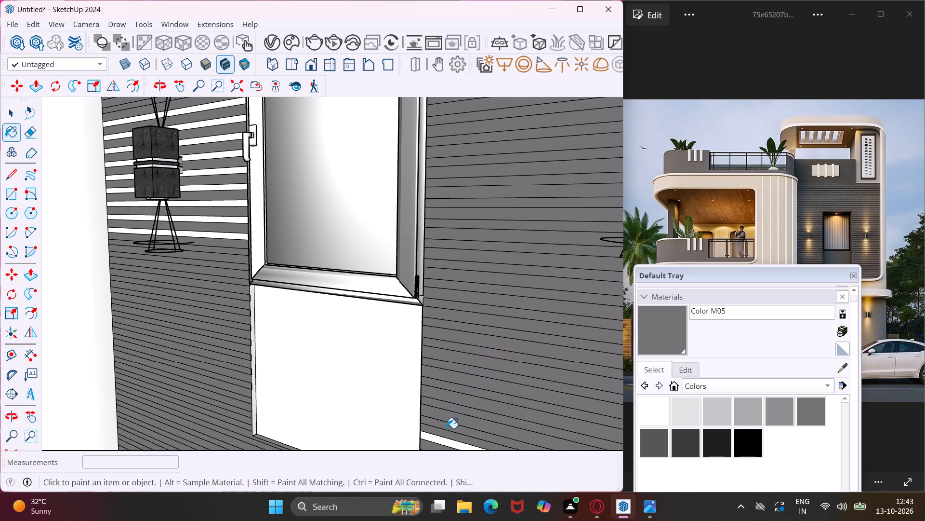
left_click(437, 440)
Paint the last three white cladding strips beside the blank panel's lower outer corner with Color M05.
scroll(451, 399, "down", 4)
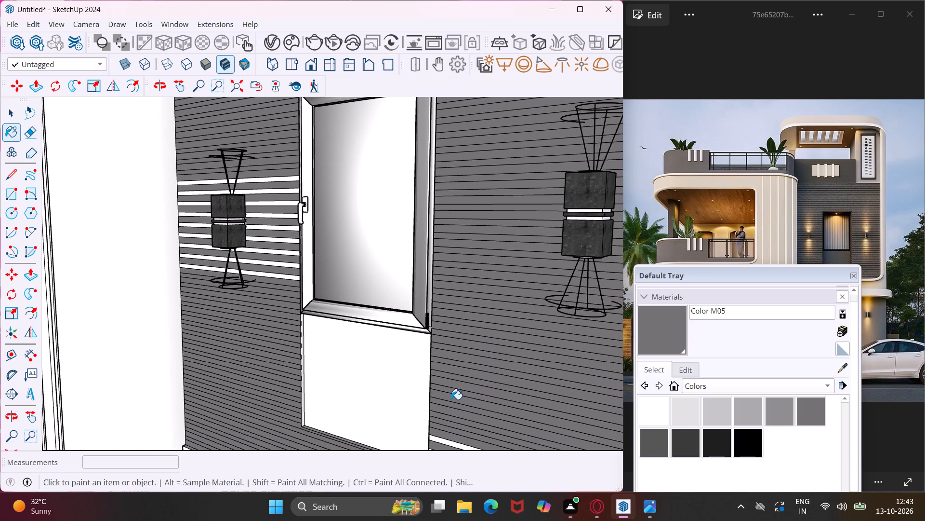
middle_click_drag(451, 399, 546, 264)
scroll(498, 370, "up", 4)
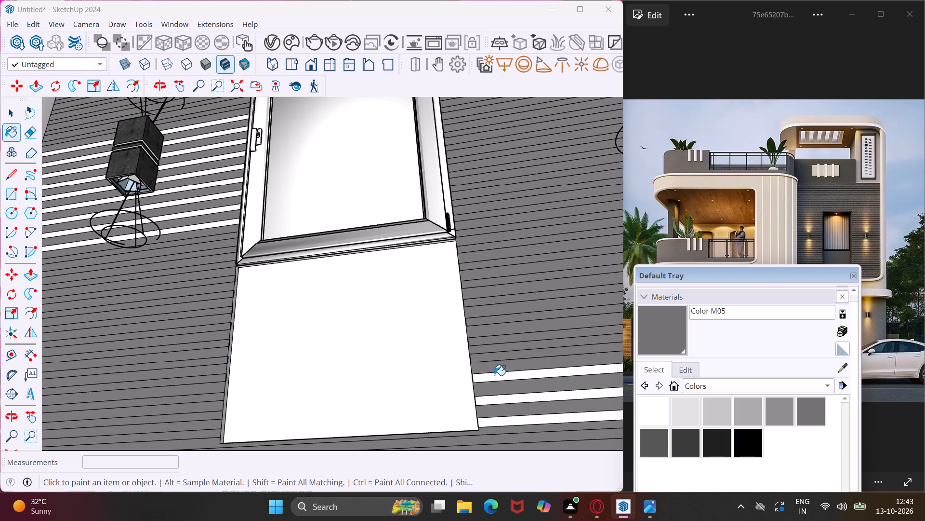
left_click(493, 376)
left_click(496, 404)
left_click(496, 419)
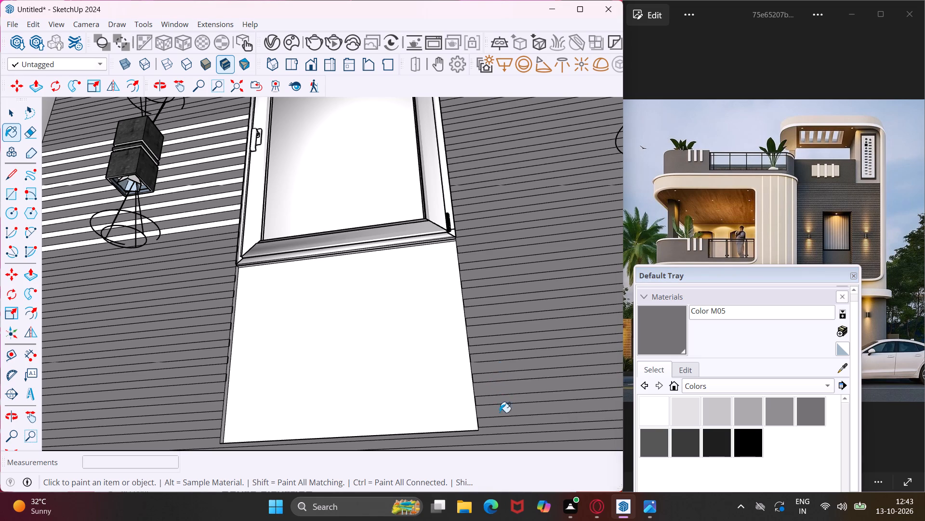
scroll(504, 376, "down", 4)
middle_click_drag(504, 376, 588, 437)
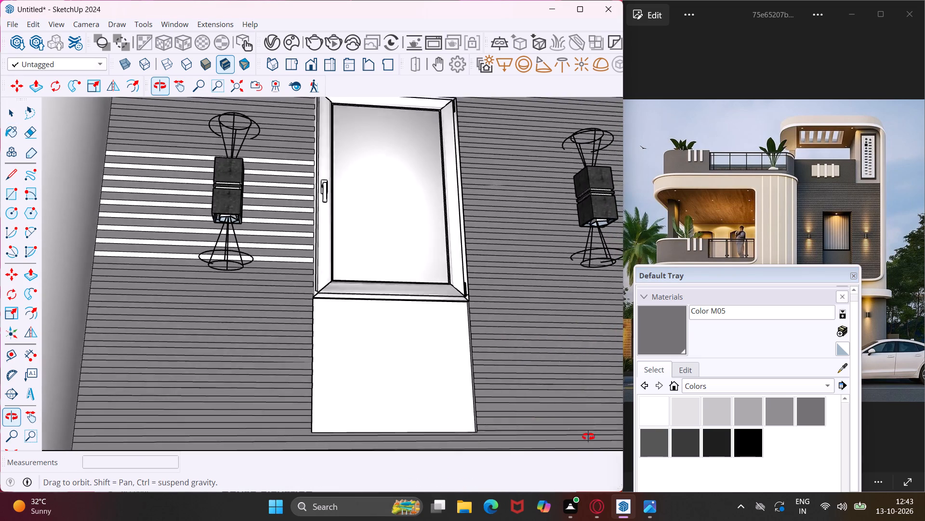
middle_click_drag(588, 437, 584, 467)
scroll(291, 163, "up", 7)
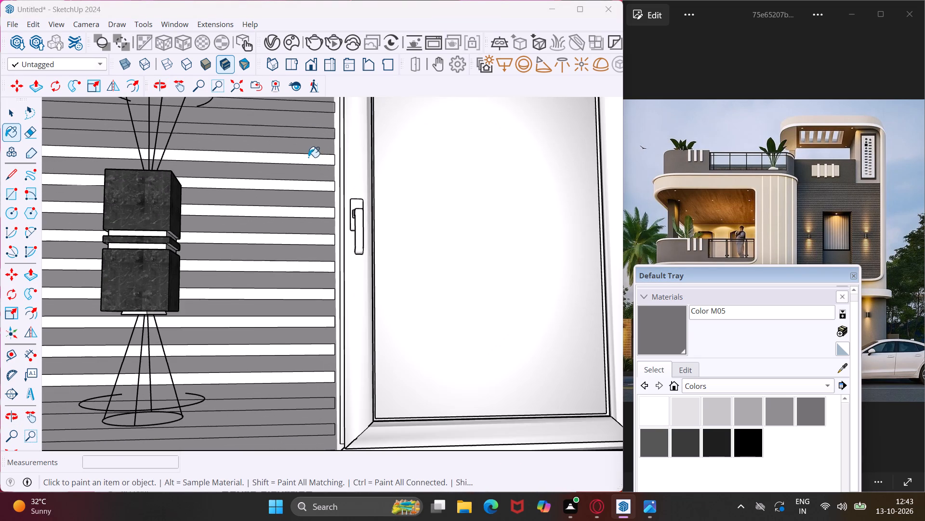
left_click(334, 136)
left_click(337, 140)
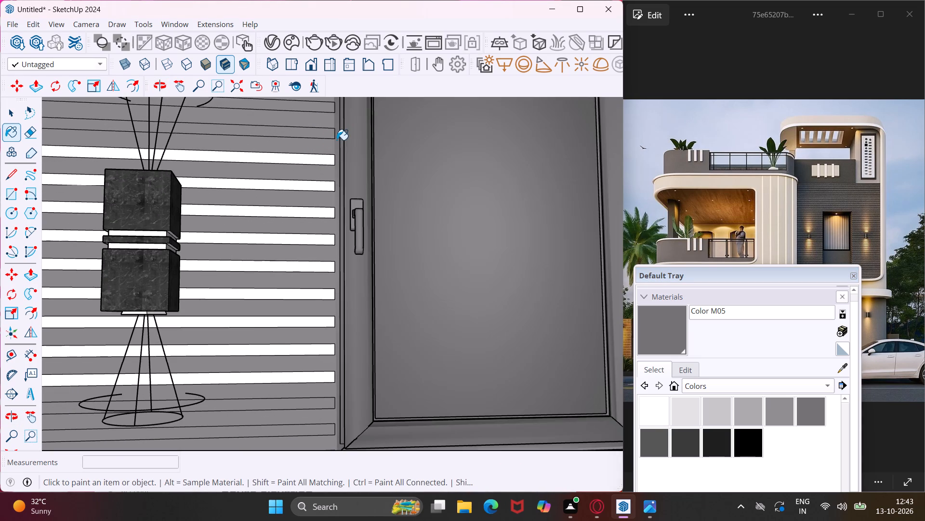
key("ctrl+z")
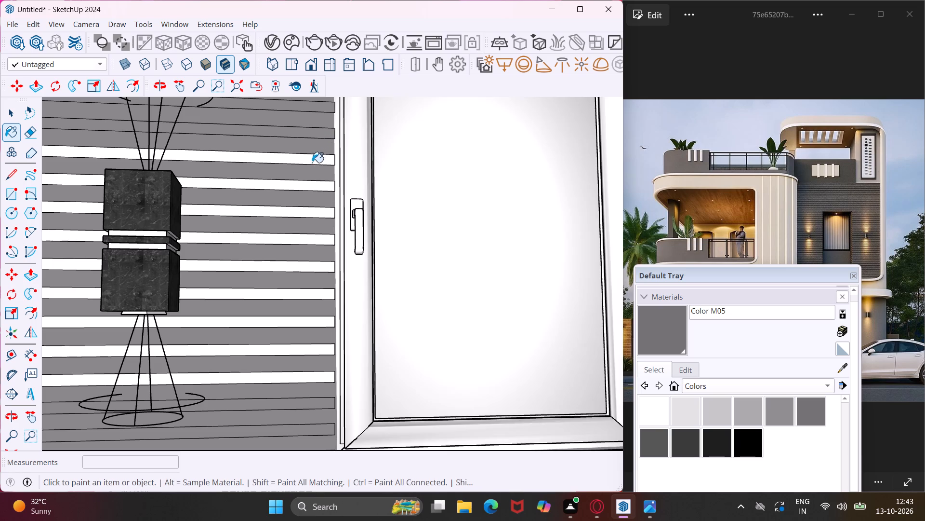
Paint the remaining white cladding strips between the inner wall light and the upper window with Color M05, working downward.
left_click(309, 162)
left_click(317, 186)
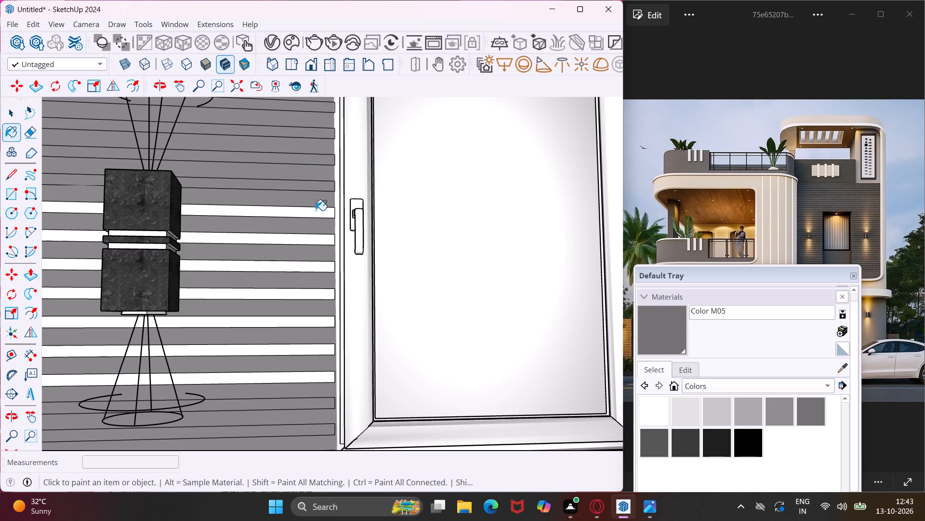
left_click(316, 214)
left_click(320, 243)
left_click(325, 270)
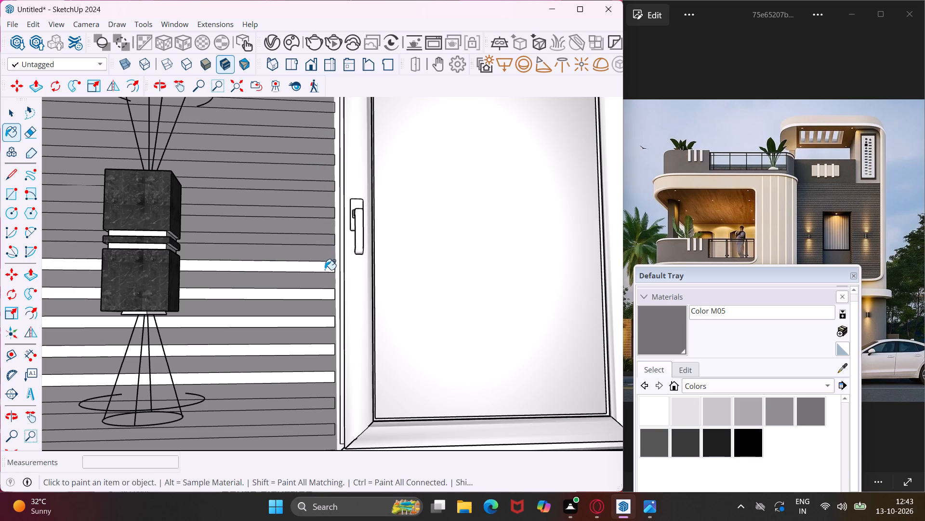
left_click(324, 293)
left_click(319, 323)
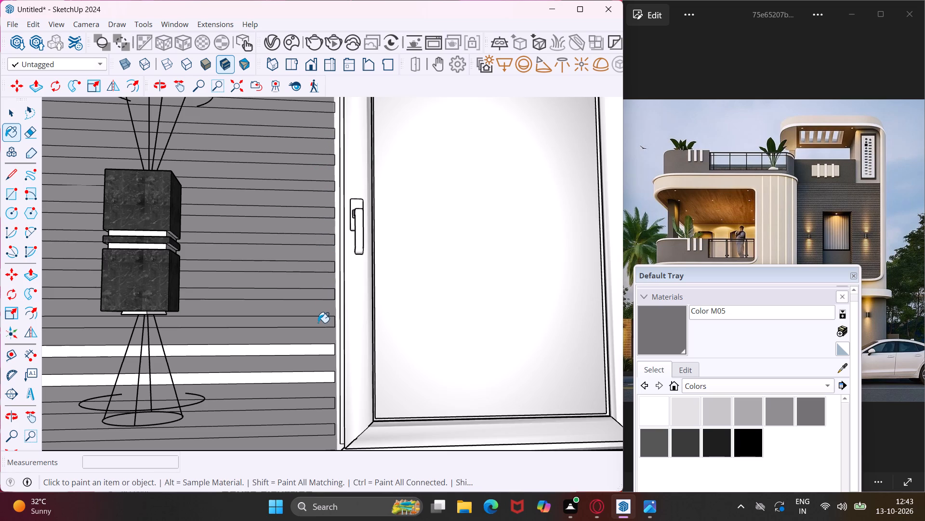
scroll(312, 324, "down", 1)
left_click(310, 350)
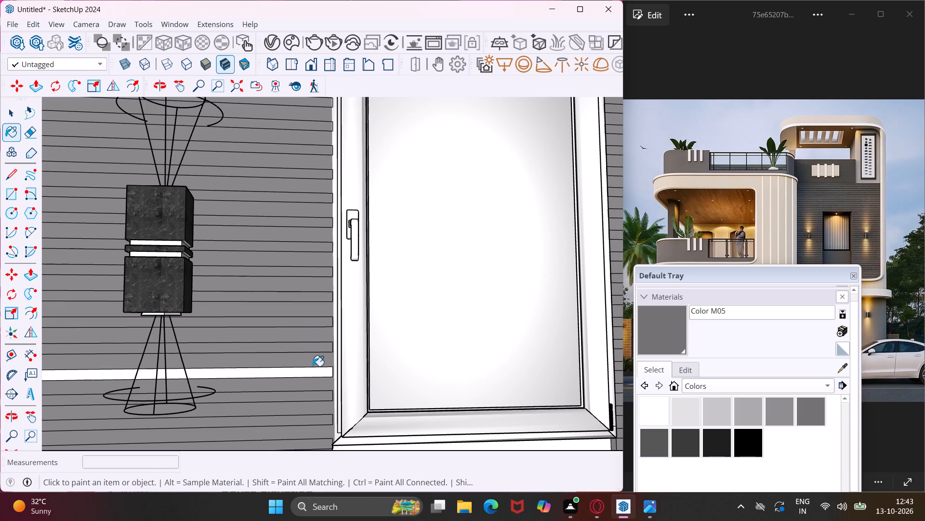
left_click(312, 370)
Paint the first-floor balcony parapet's front band, rounded corner and adjoining side face with Color M05.
scroll(320, 330, "down", 1)
middle_click_drag(320, 330, 294, 375)
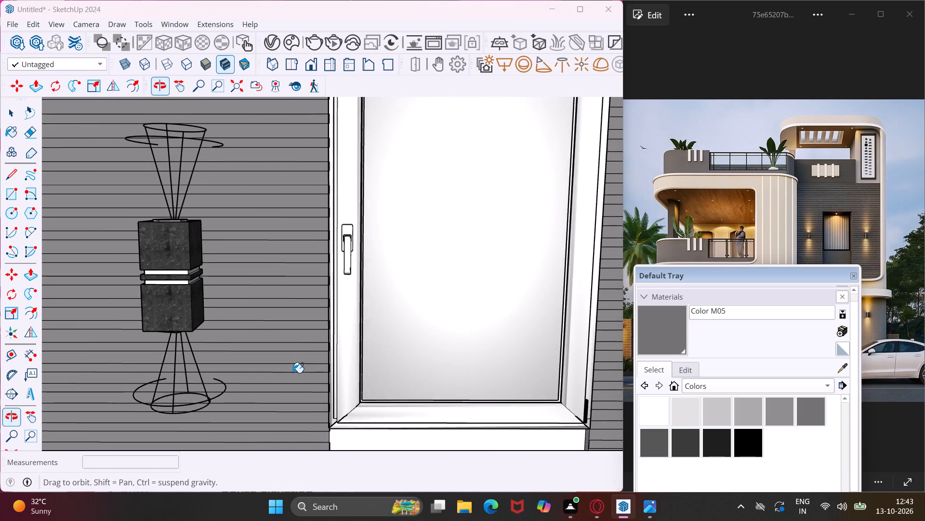
scroll(285, 352, "down", 20)
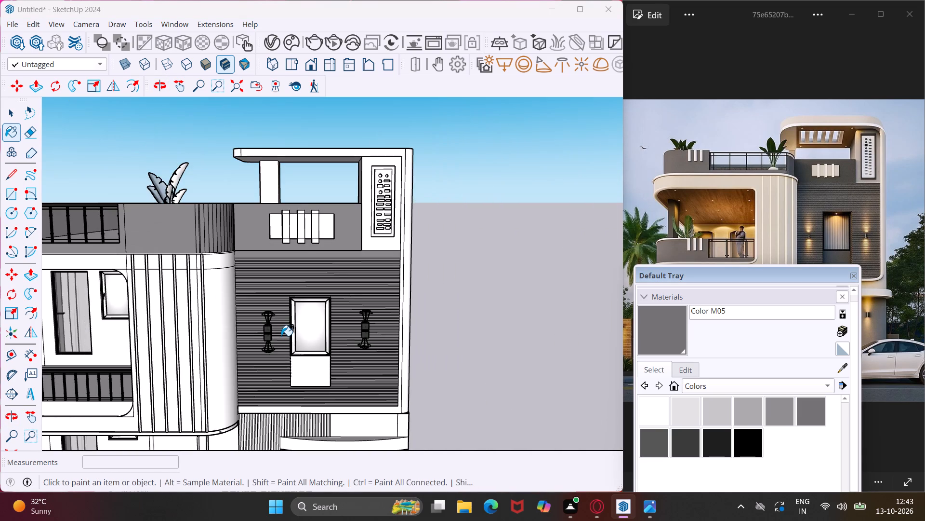
scroll(281, 336, "down", 9)
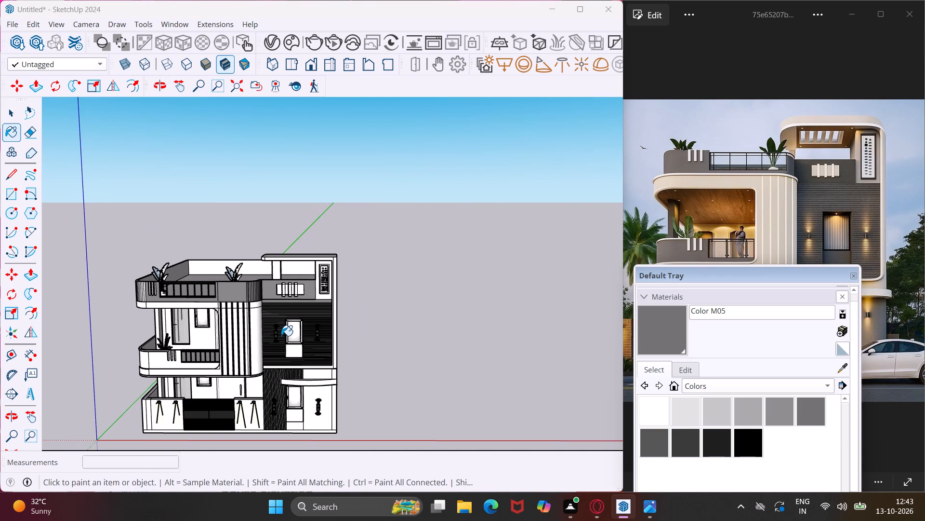
scroll(281, 336, "down", 1)
scroll(281, 336, "up", 6)
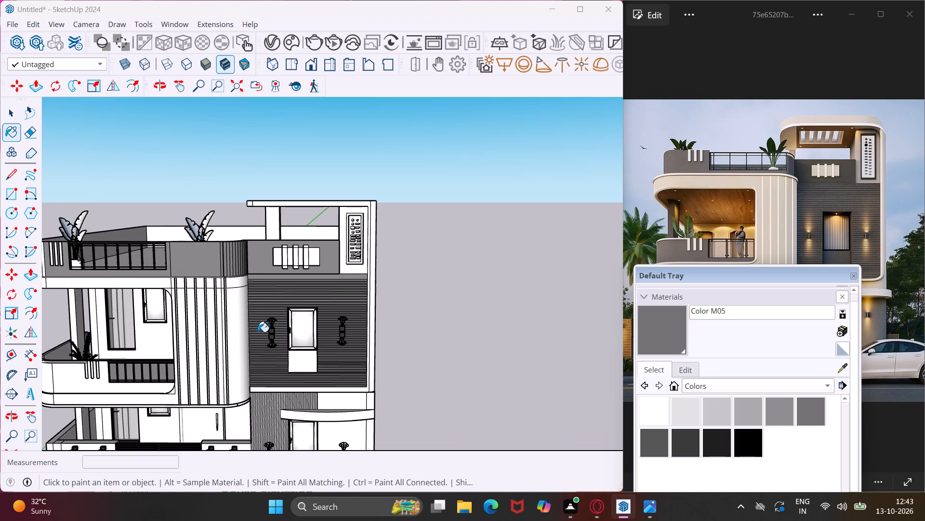
left_click(108, 389)
middle_click_drag(108, 389, 279, 375)
scroll(280, 370, "down", 4)
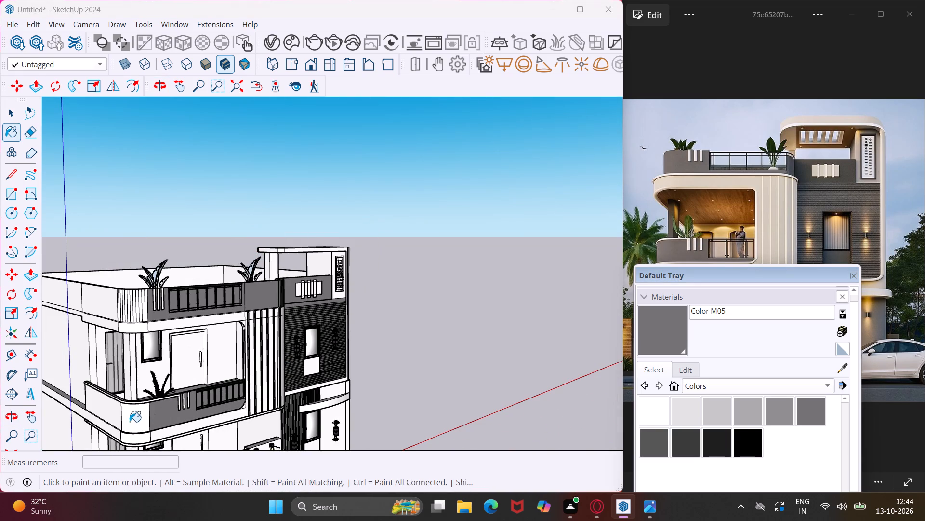
left_click(130, 422)
left_click(115, 413)
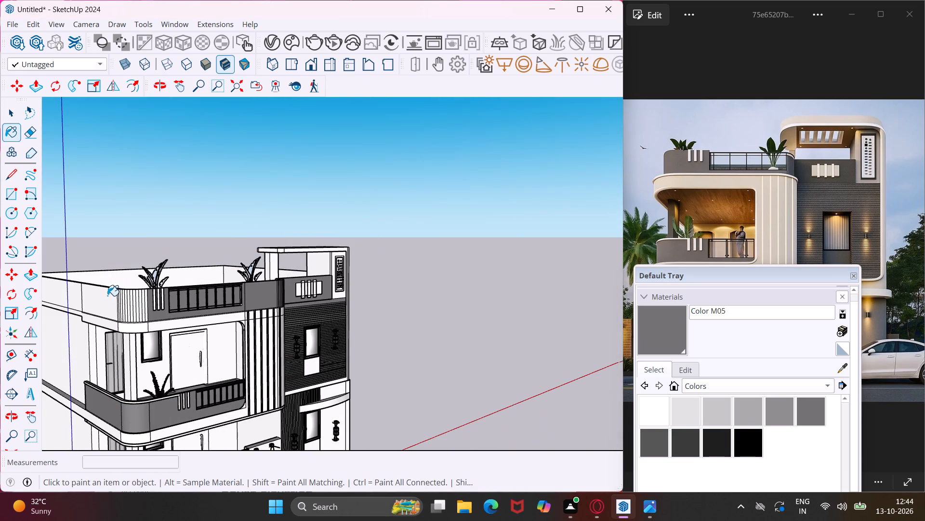
Paint the two side faces of the roof parapet beyond its curved corner with Color M05.
scroll(106, 298, "up", 5)
left_click(105, 299)
left_click(59, 294)
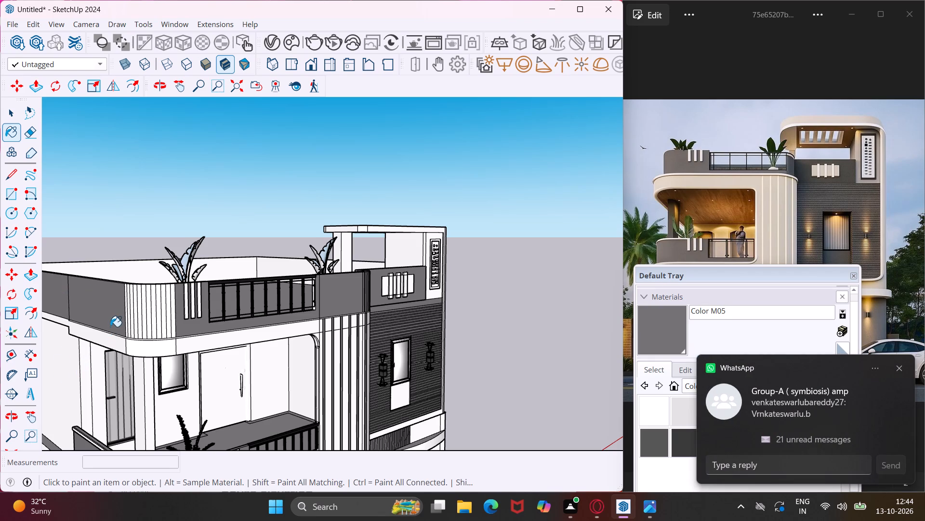
Paint the first vertical strips of the roof parapet's curved corner with Color M05, starting near the side face.
scroll(115, 314, "up", 11)
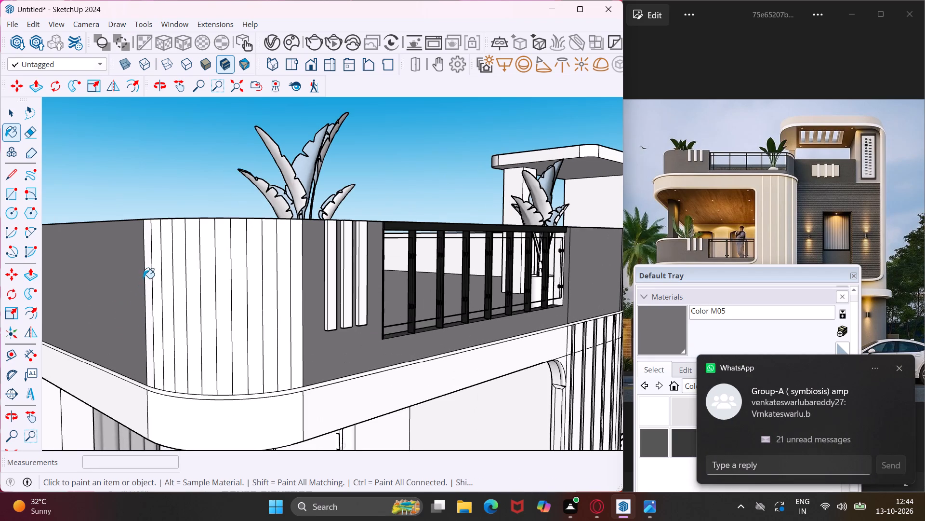
left_click(145, 273)
left_click(152, 274)
left_click(155, 276)
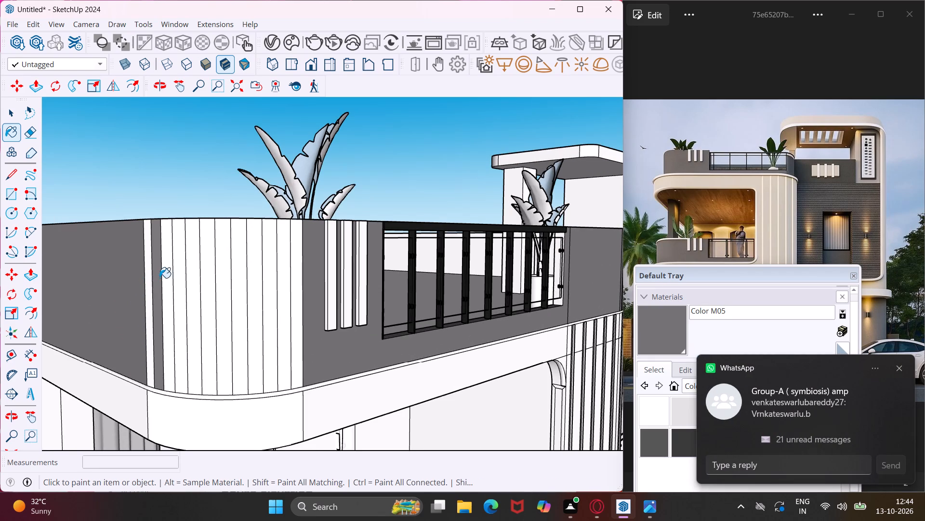
left_click(160, 278)
left_click(168, 281)
left_click(182, 282)
left_click(187, 283)
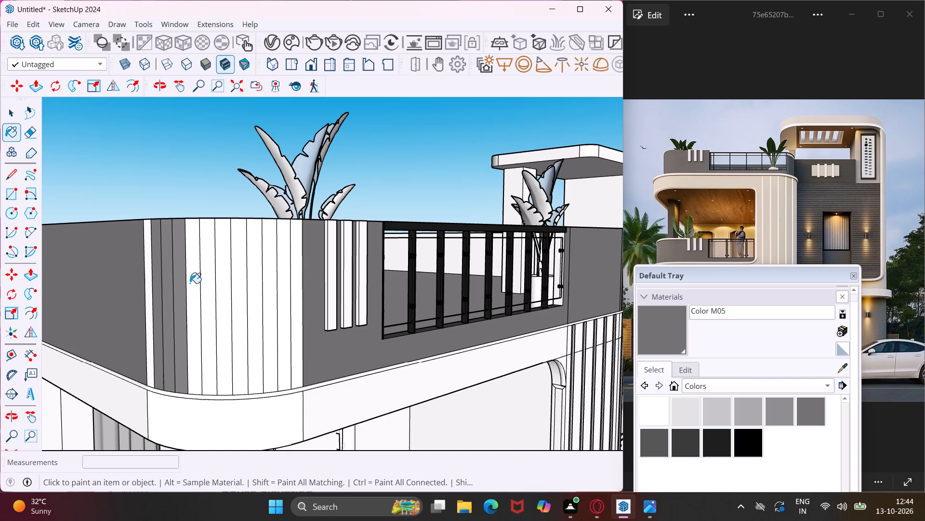
left_click(201, 286)
left_click(219, 289)
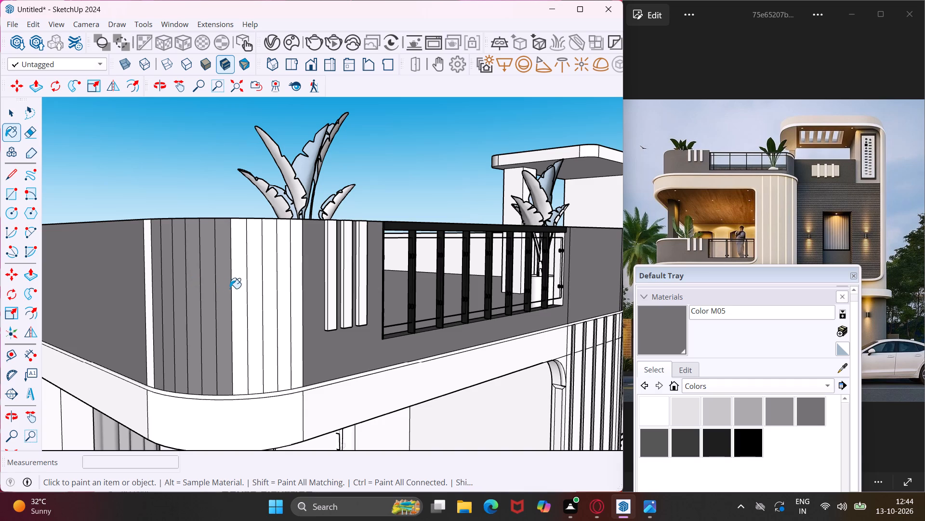
Paint the remaining strips of the roof parapet's curved corner with Color M05, including the narrow one beside the side face.
left_click(231, 288)
left_click(245, 287)
left_click(258, 288)
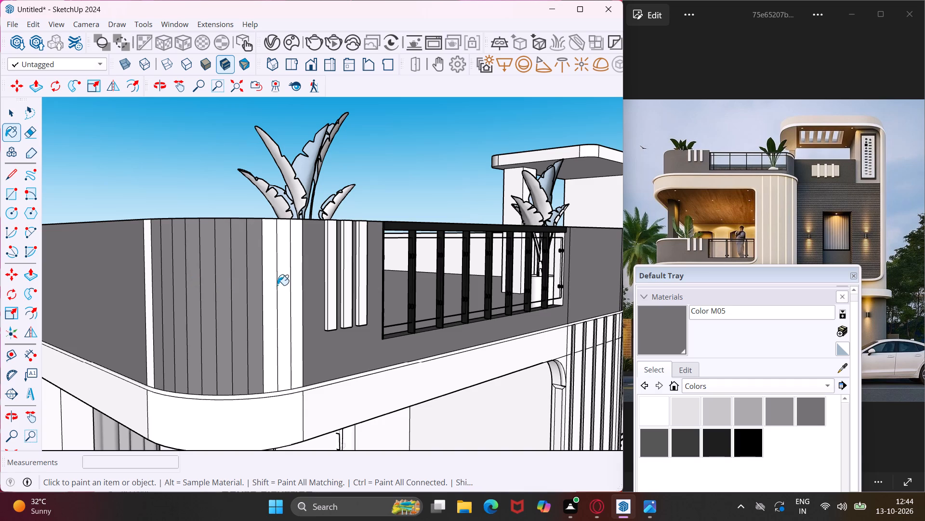
left_click(277, 285)
left_click(292, 284)
left_click(285, 281)
left_click(270, 279)
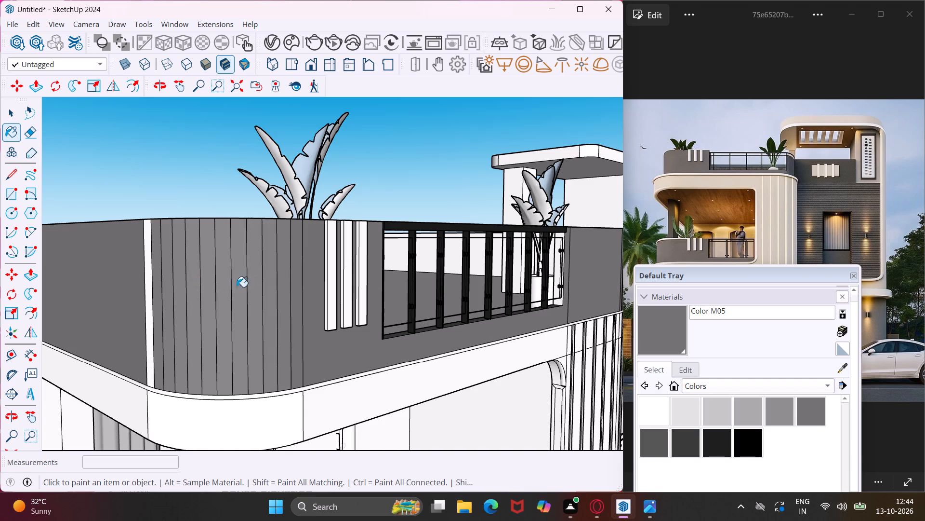
left_click(146, 316)
left_click(150, 307)
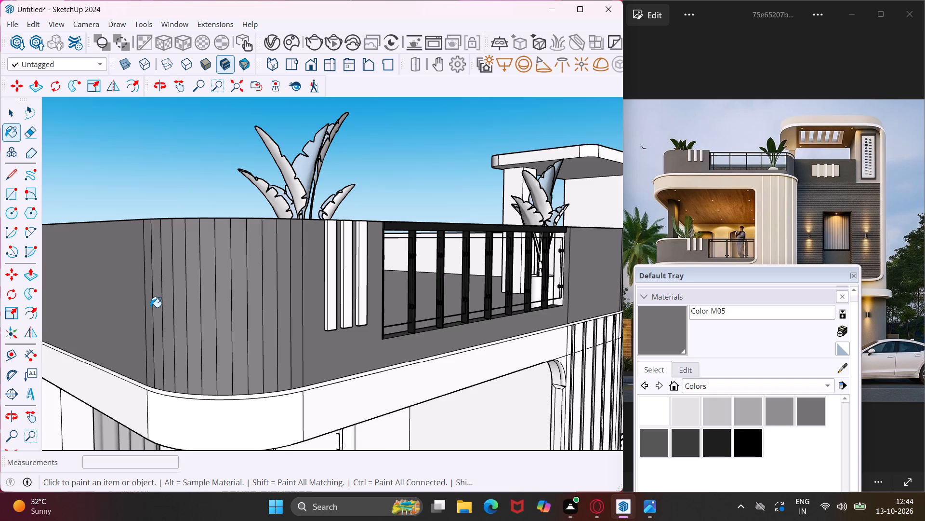
Paint the plain ground-floor wall behind the outer light and the plain wall sections above the canopy with Color M05.
scroll(148, 306, "down", 11)
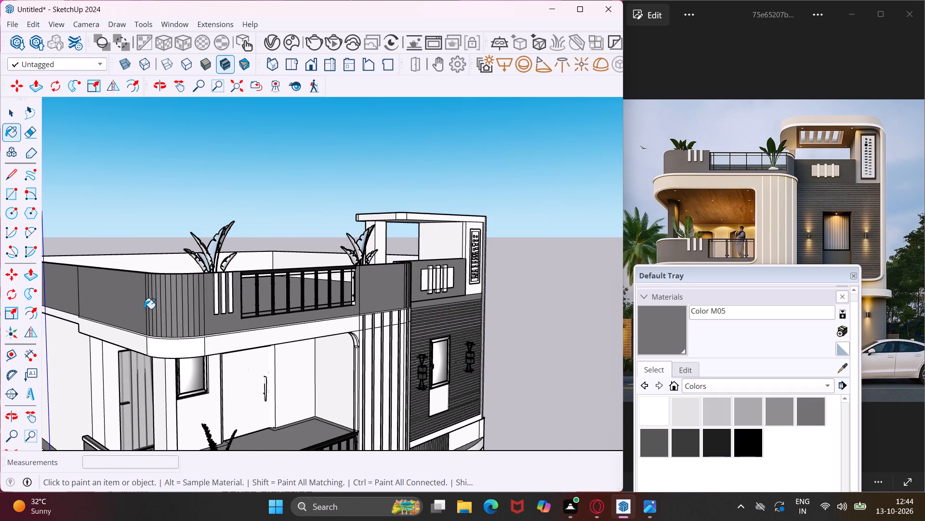
scroll(144, 309, "down", 17)
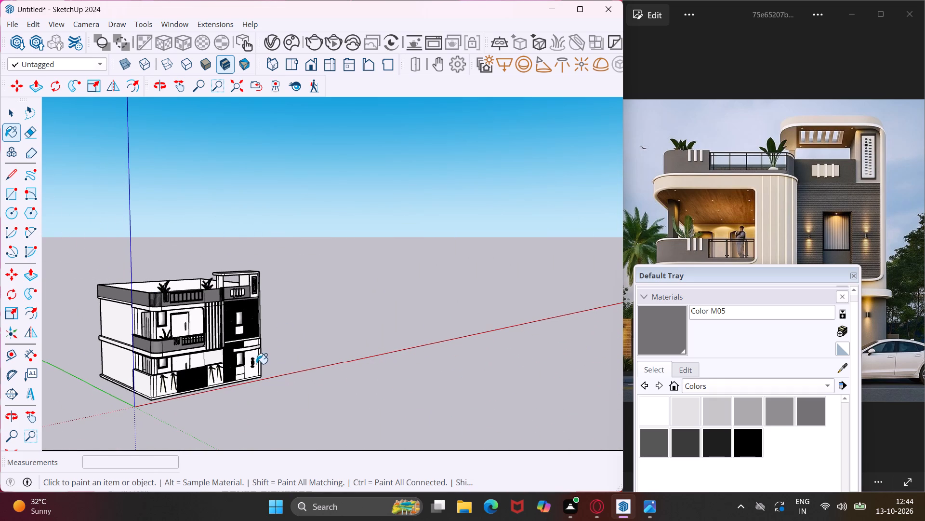
scroll(256, 364, "up", 17)
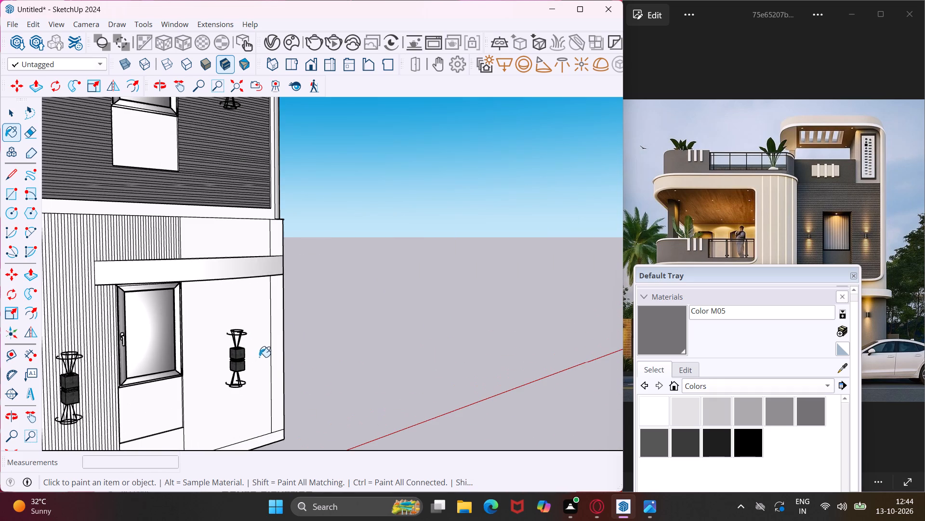
left_click(260, 354)
left_click(283, 336)
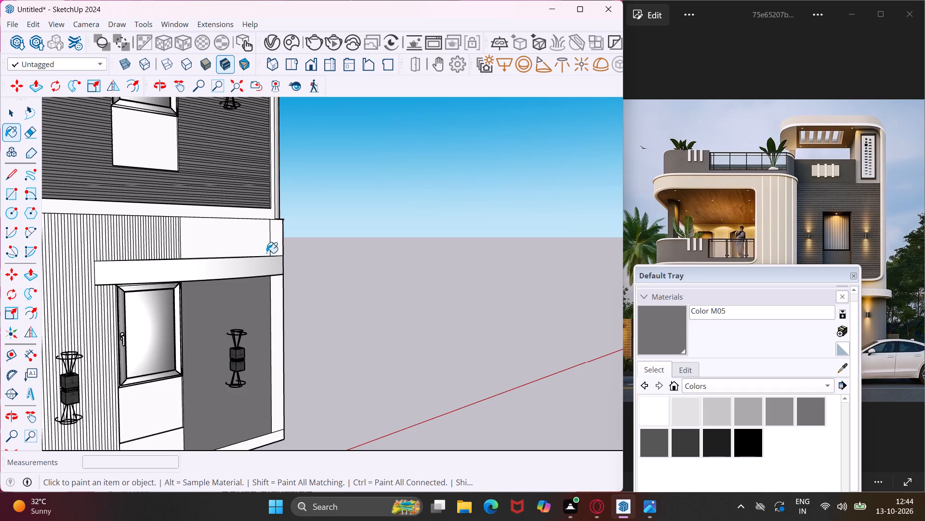
left_click(257, 245)
left_click(275, 247)
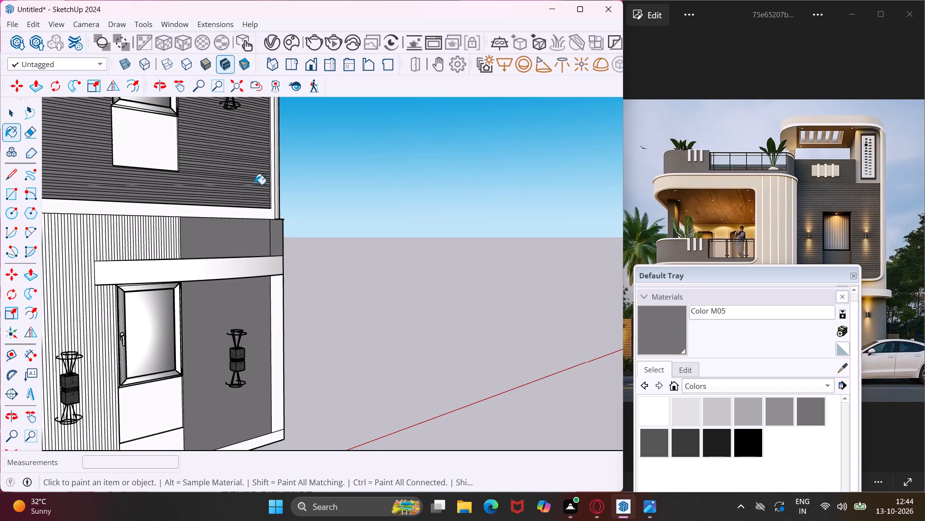
Paint the blank panel below the upper-floor window with Color M05.
left_click(163, 137)
Uncover the reference image's ground floor and paint the two panels below the ground-floor window with Color M05.
scroll(168, 178, "down", 4)
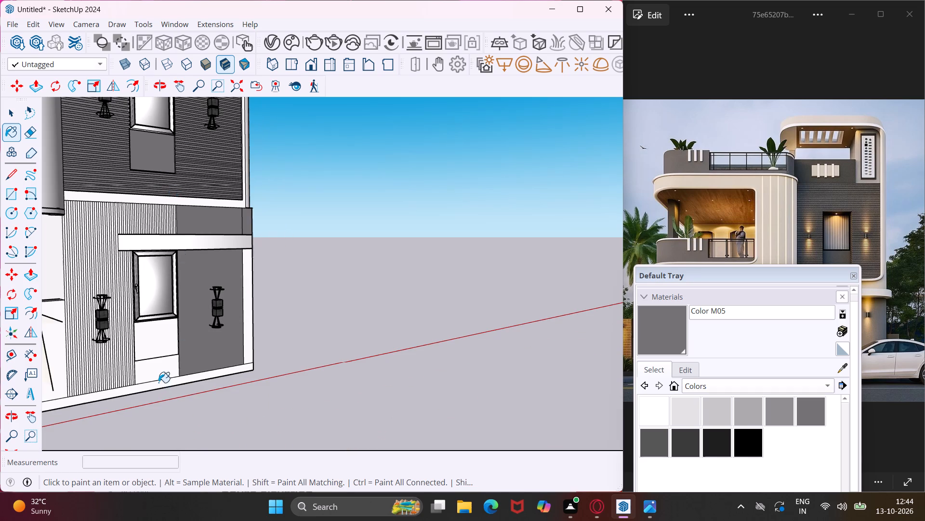
scroll(157, 367, "up", 4)
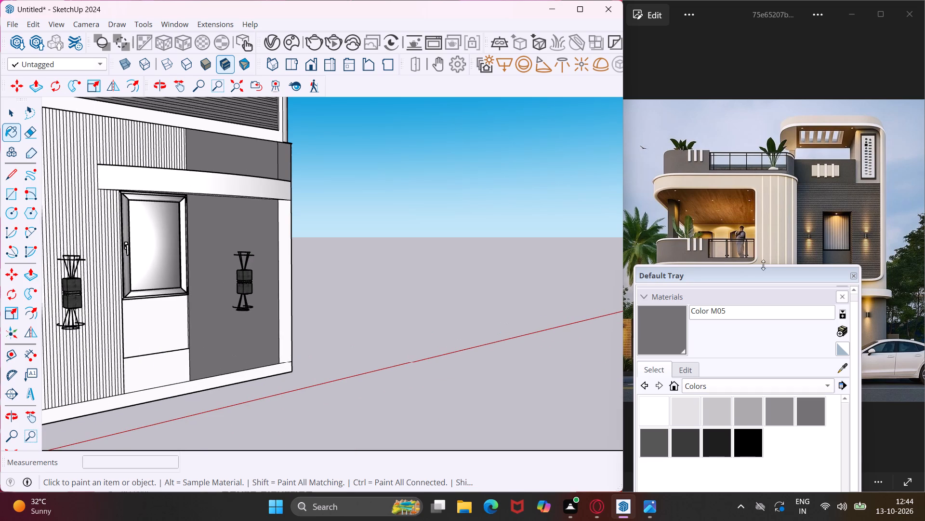
left_click_drag(761, 268, 739, 377)
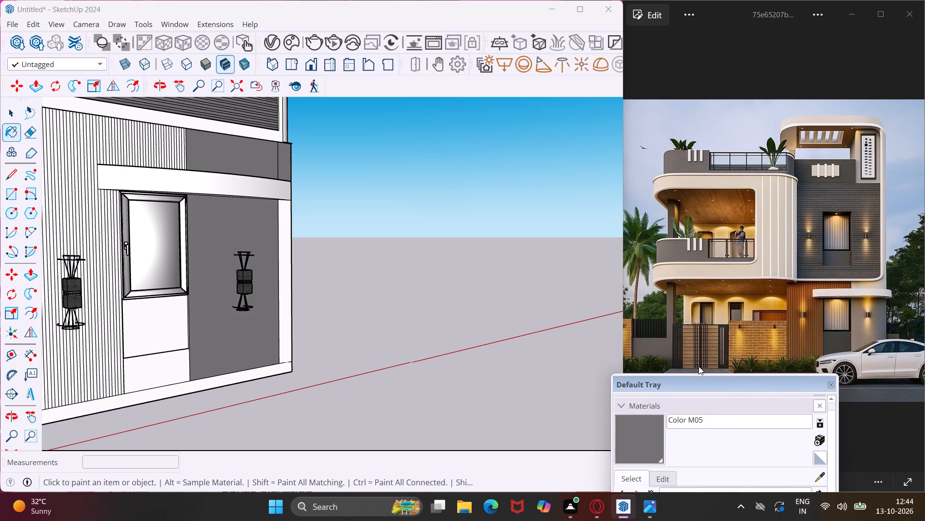
scroll(184, 338, "up", 3)
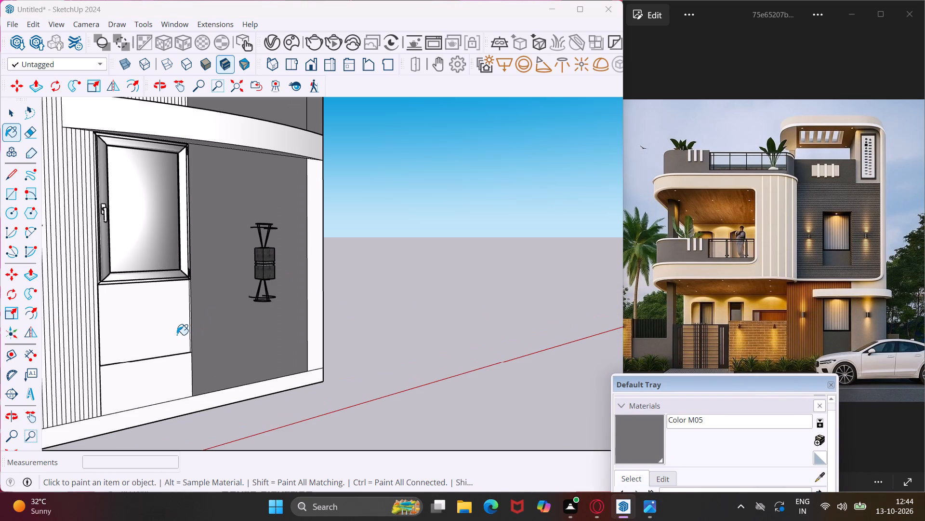
left_click(172, 334)
left_click(164, 371)
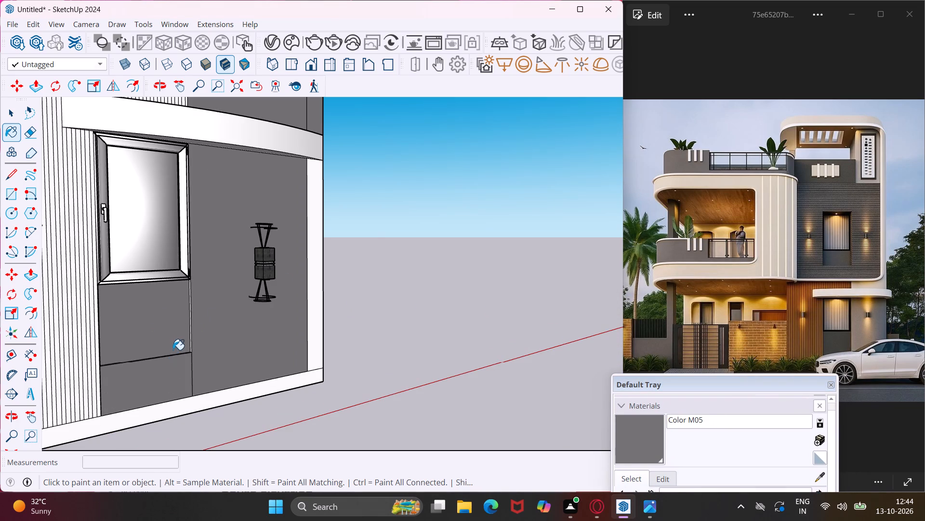
Paint the narrow side reveals of the recessed panel below the ground-floor window with Color M05.
scroll(180, 338, "up", 8)
middle_click_drag(180, 338, 255, 324)
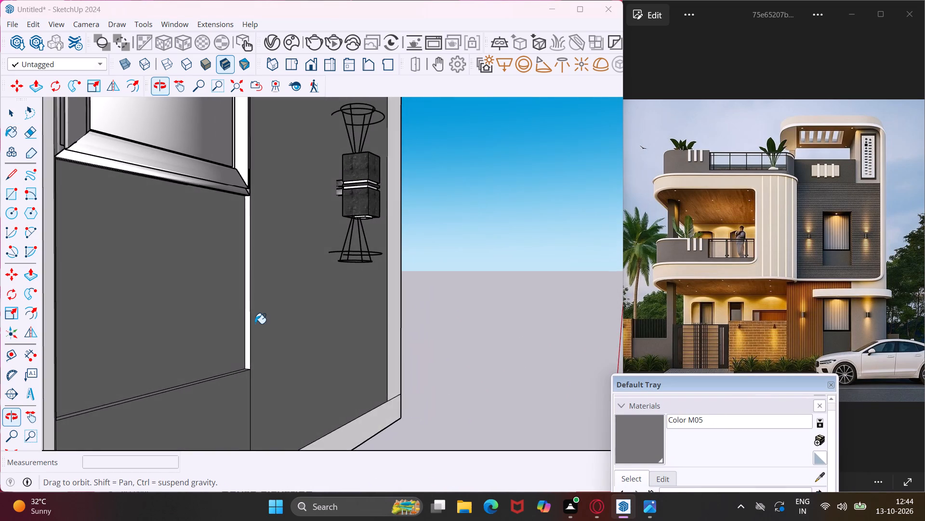
scroll(249, 319, "up", 4)
left_click(247, 310)
scroll(245, 306, "down", 5)
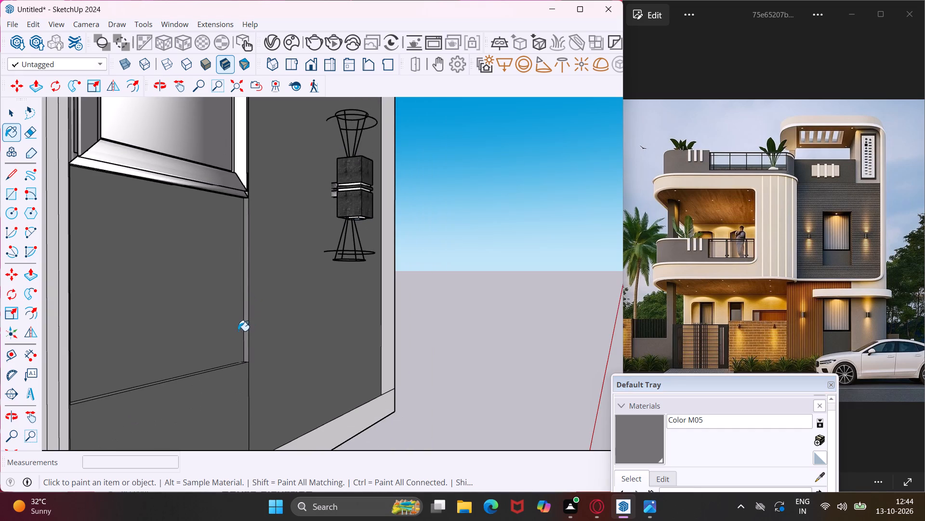
middle_click_drag(238, 331, 107, 376)
scroll(130, 367, "up", 9)
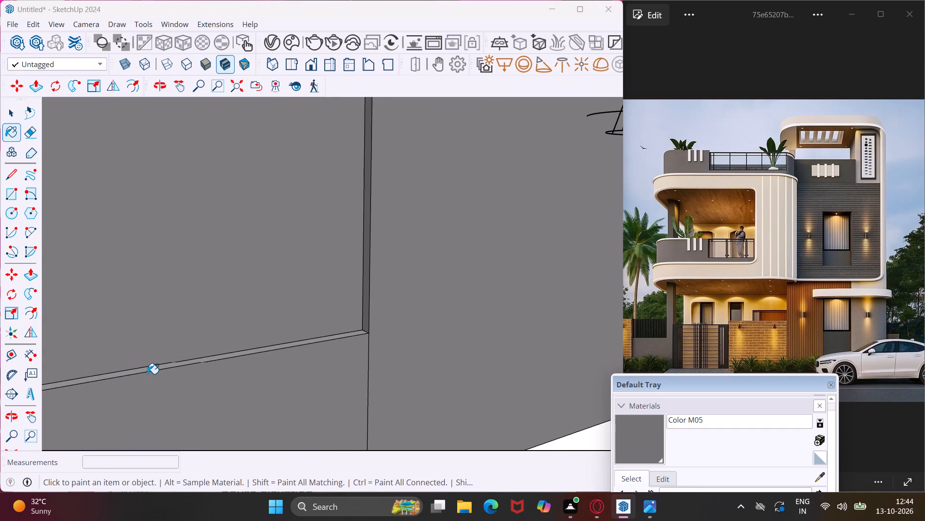
scroll(157, 374, "down", 11)
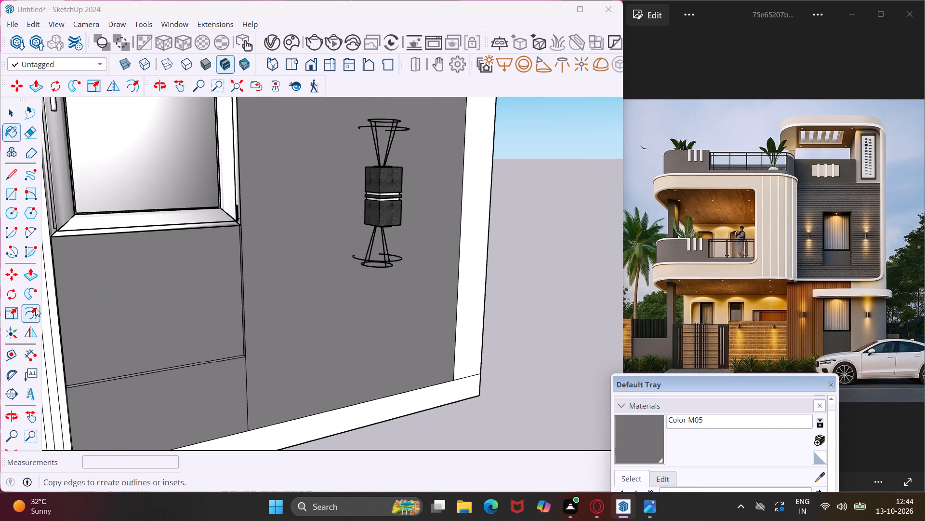
scroll(56, 283, "up", 11)
middle_click_drag(56, 283, 36, 294)
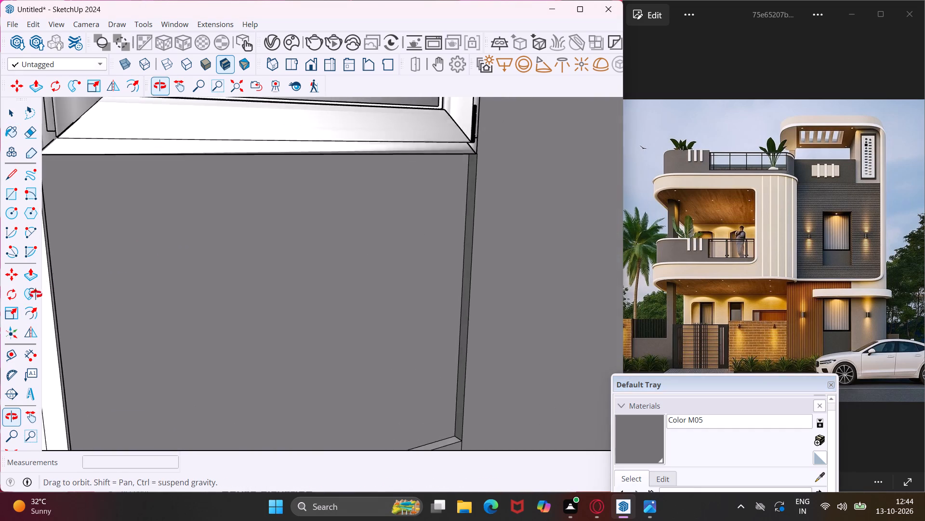
middle_click_drag(36, 294, 2, 315)
scroll(53, 310, "up", 5)
left_click(47, 312)
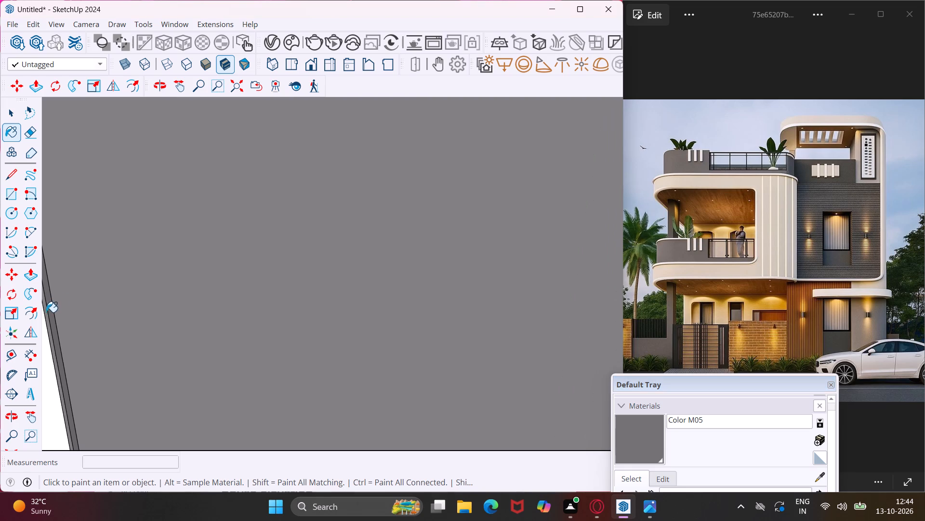
scroll(72, 294, "down", 20)
scroll(72, 294, "down", 12)
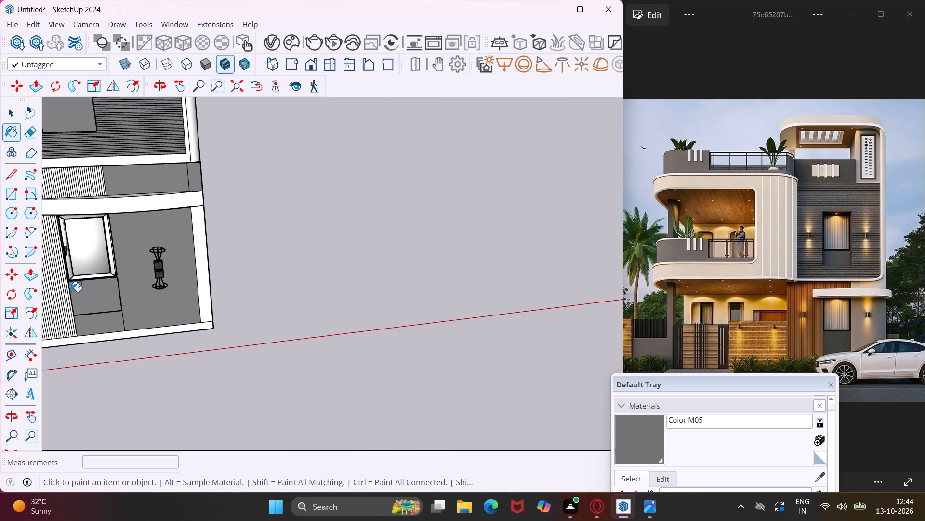
Choose Wood Floor from the Wood materials and paint the ceiling above the upper balcony with it.
middle_click_drag(89, 165, 330, 168)
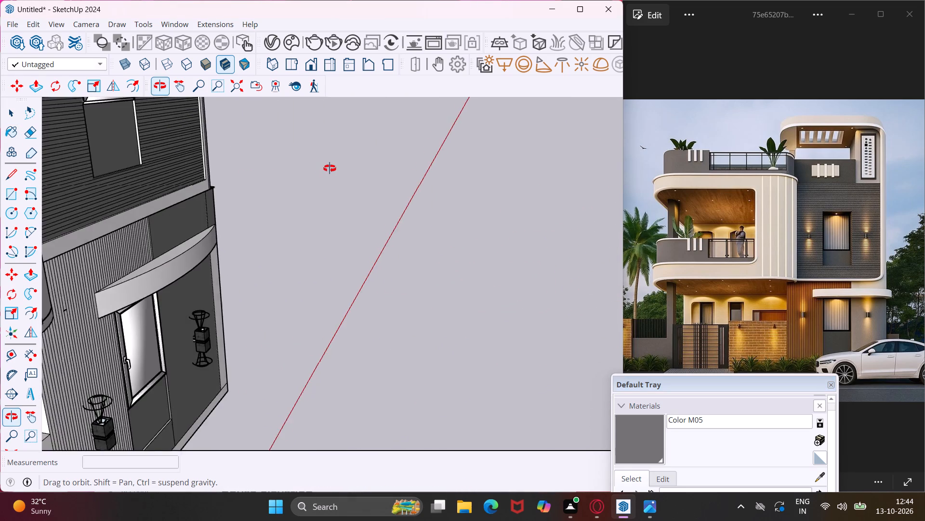
middle_click_drag(330, 168, 242, 187)
scroll(242, 187, "down", 2)
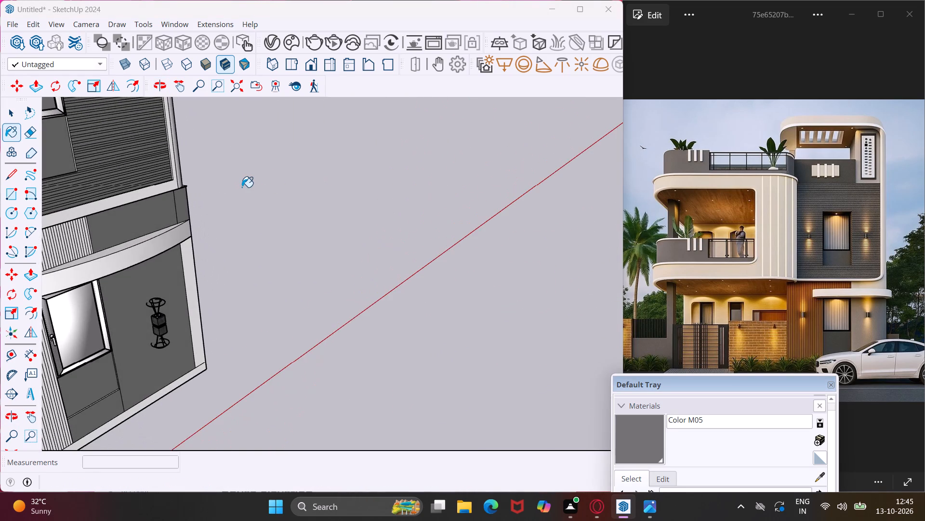
scroll(242, 187, "down", 6)
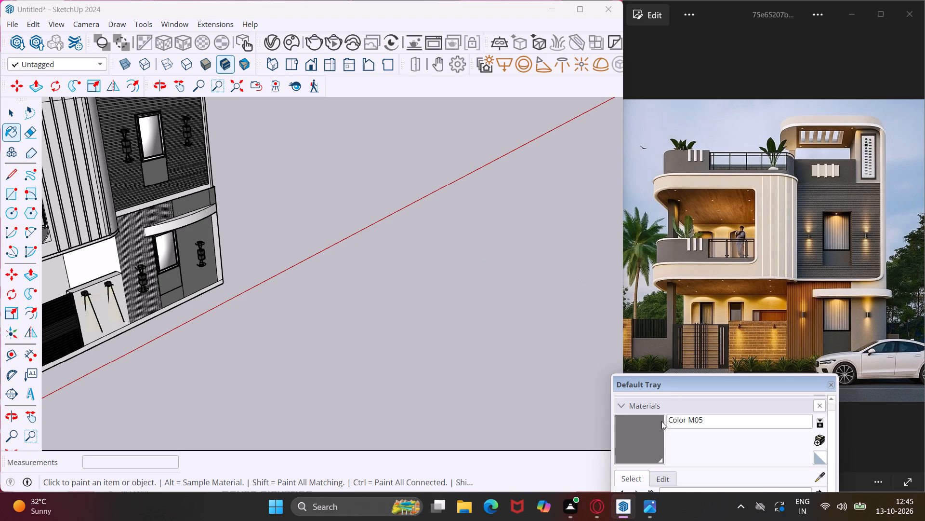
left_click_drag(669, 384, 543, 187)
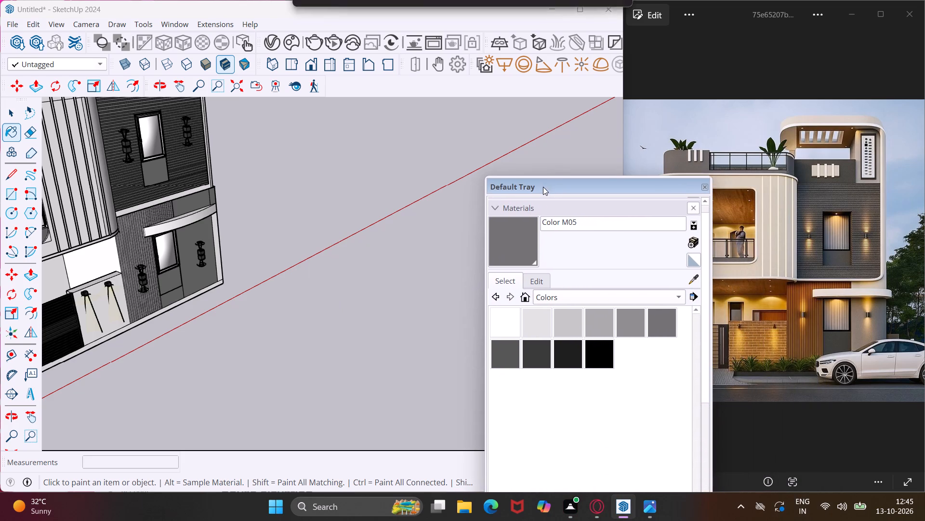
left_click(632, 299)
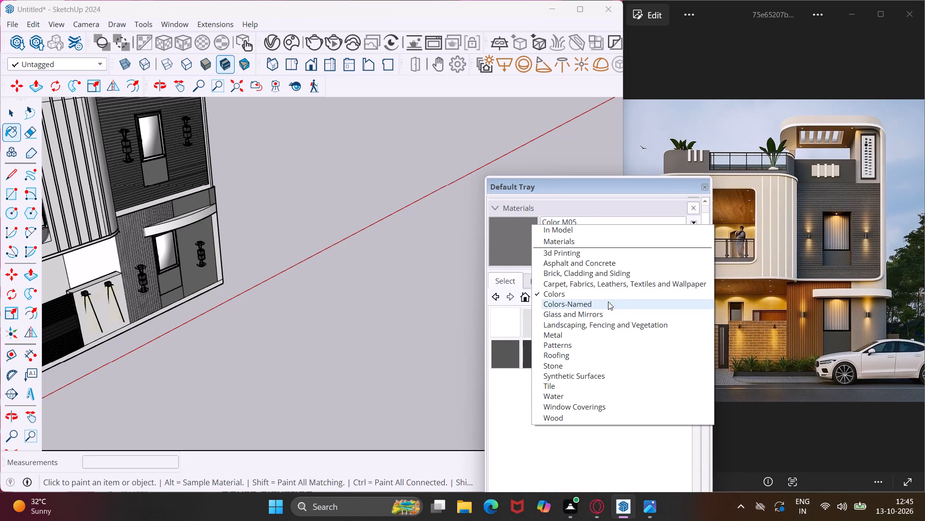
left_click(562, 419)
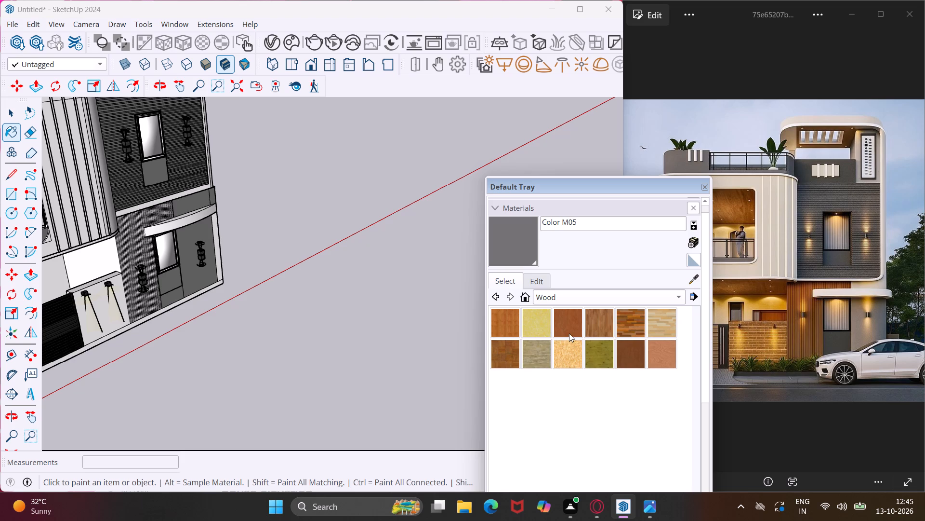
left_click(507, 352)
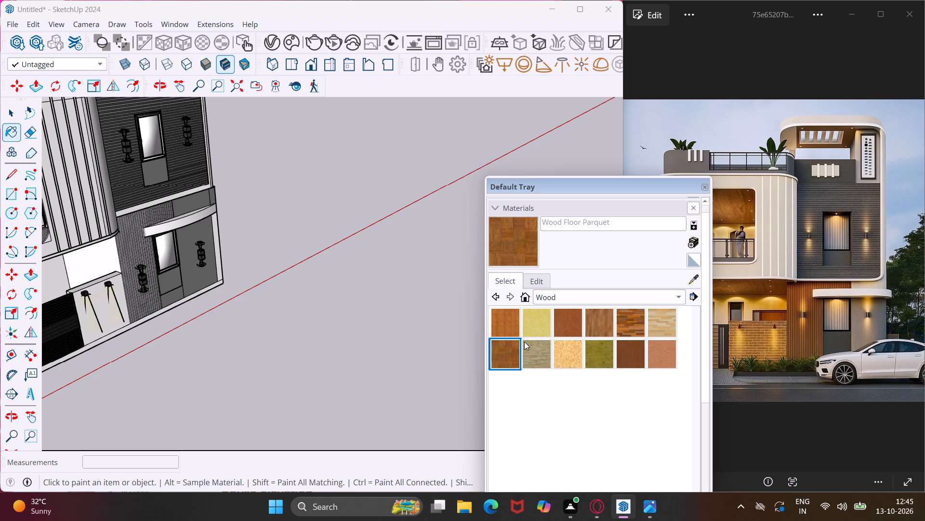
left_click(611, 316)
left_click_drag(575, 190, 628, 315)
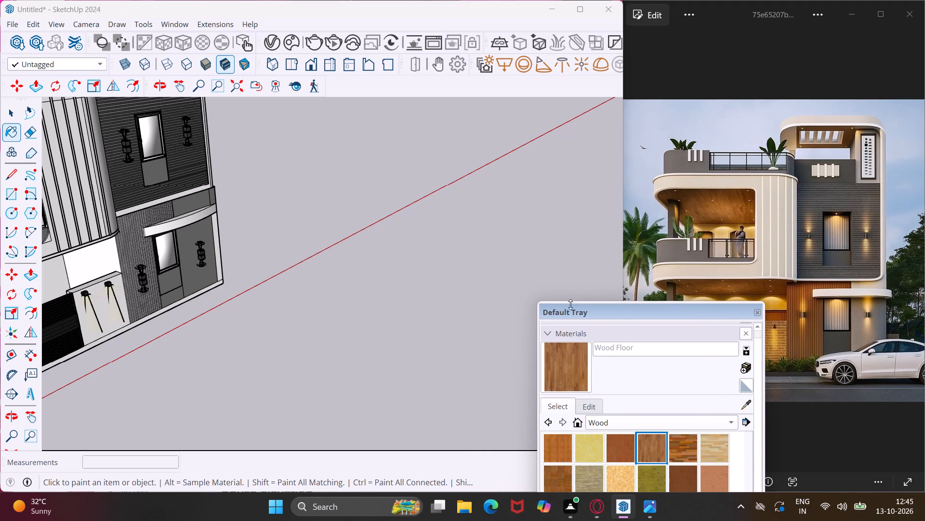
scroll(412, 297, "down", 9)
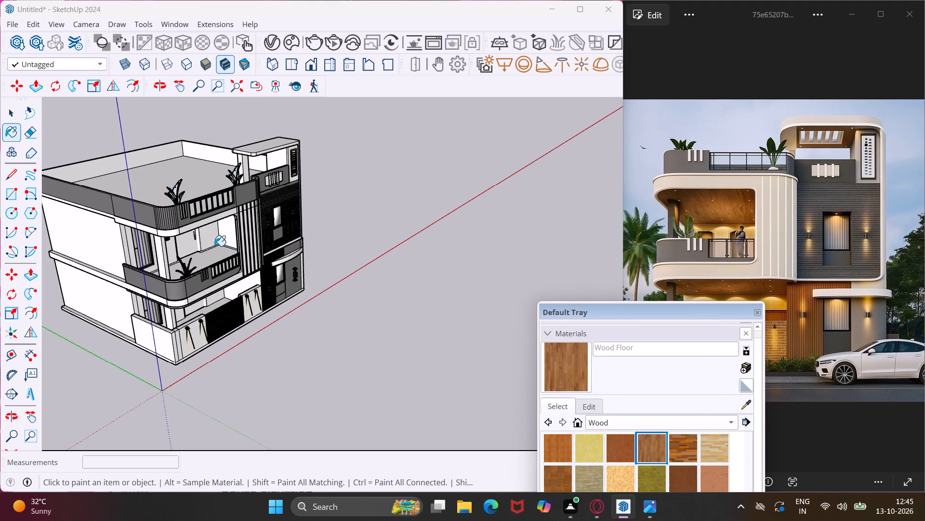
middle_click_drag(209, 244, 404, 144)
scroll(215, 183, "up", 5)
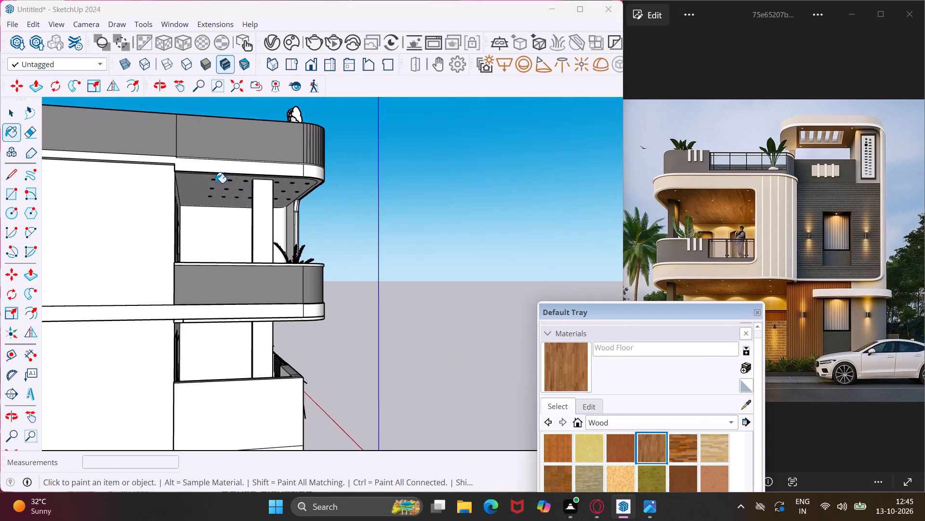
scroll(215, 183, "up", 7)
left_click(180, 183)
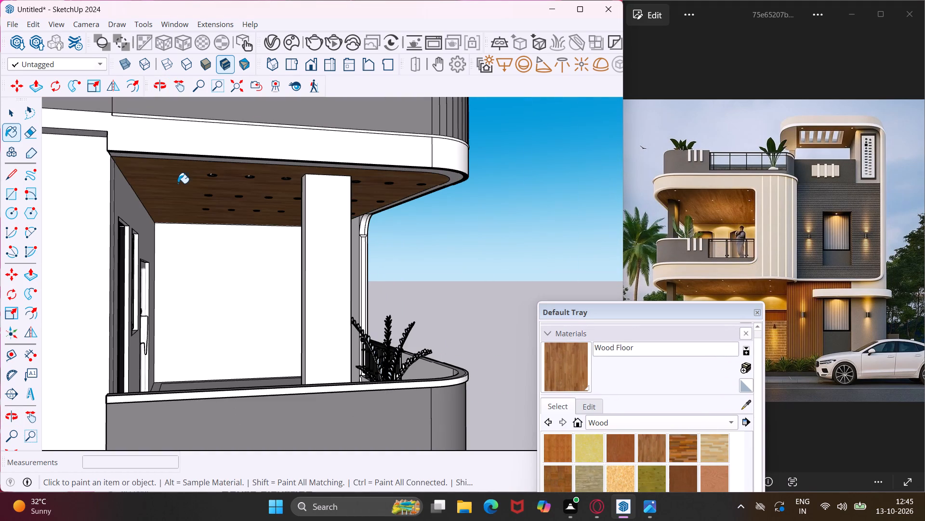
Paint the border strip around the upper balcony's ceiling with Wood Floor.
scroll(181, 173, "up", 7)
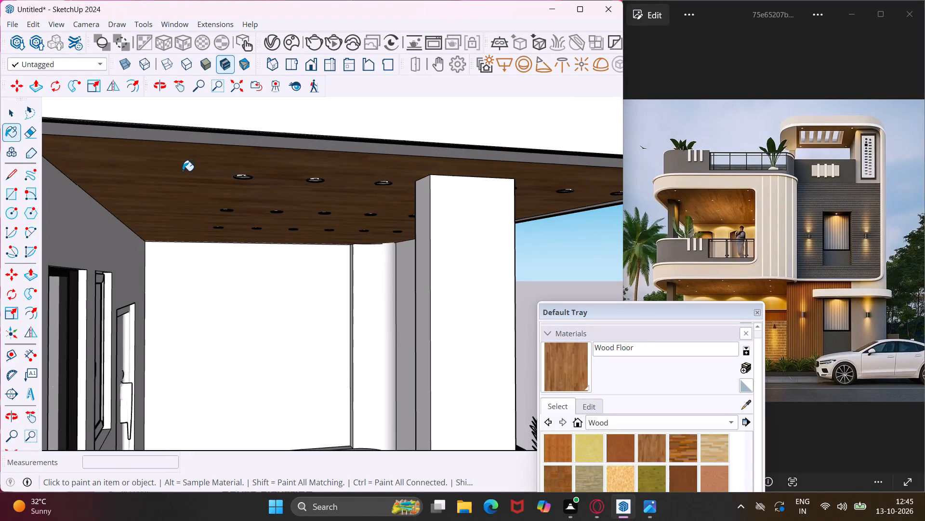
left_click(198, 145)
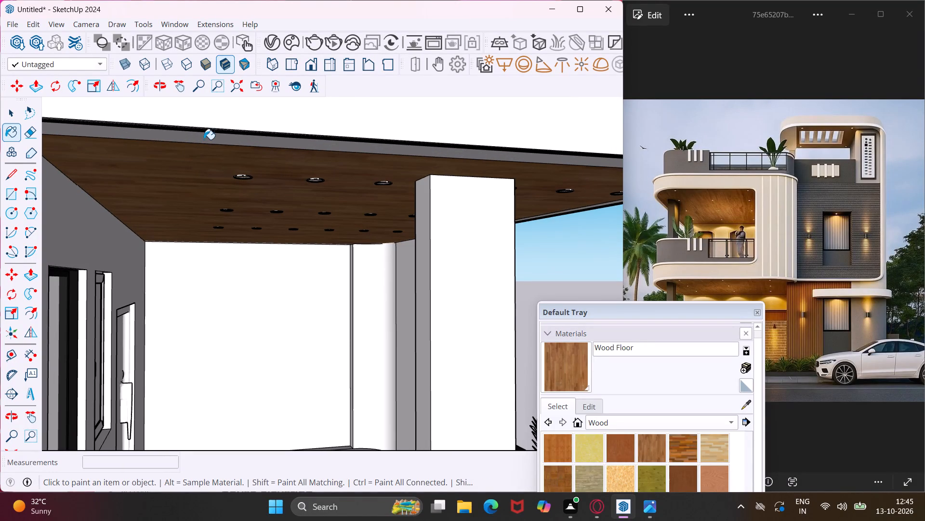
scroll(204, 139, "up", 4)
left_click(204, 139)
scroll(207, 142, "down", 10)
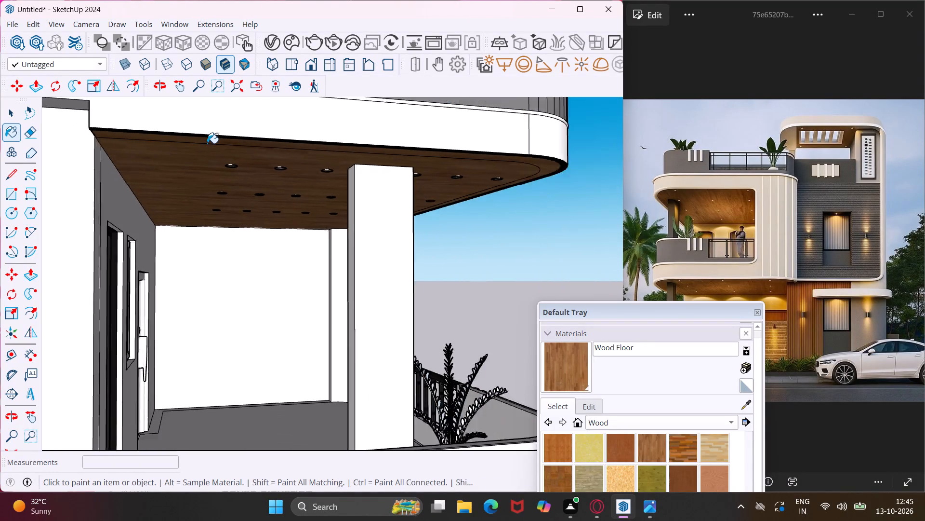
Paint the ground-floor porch ceiling under the balcony and its border strip with Wood Floor.
scroll(207, 143, "down", 12)
middle_click_drag(210, 318, 226, 294)
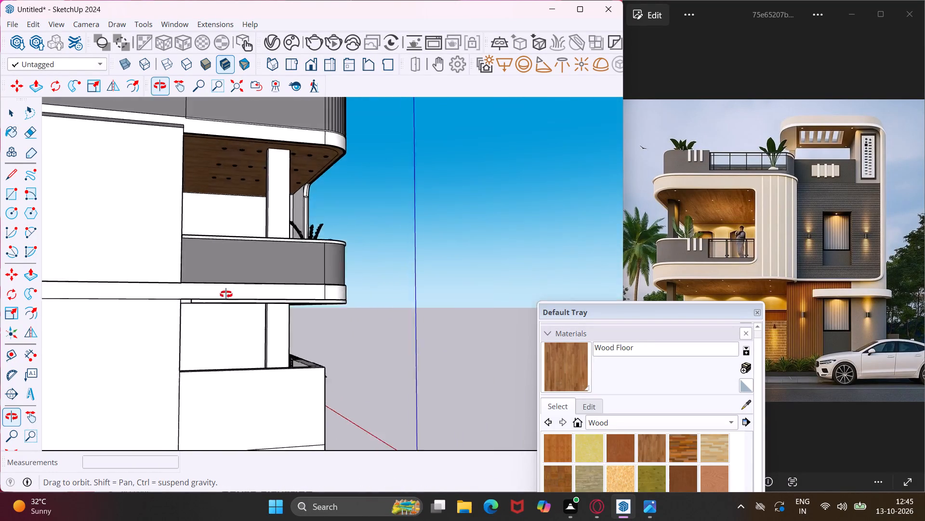
middle_click_drag(226, 294, 271, 235)
scroll(273, 238, "up", 7)
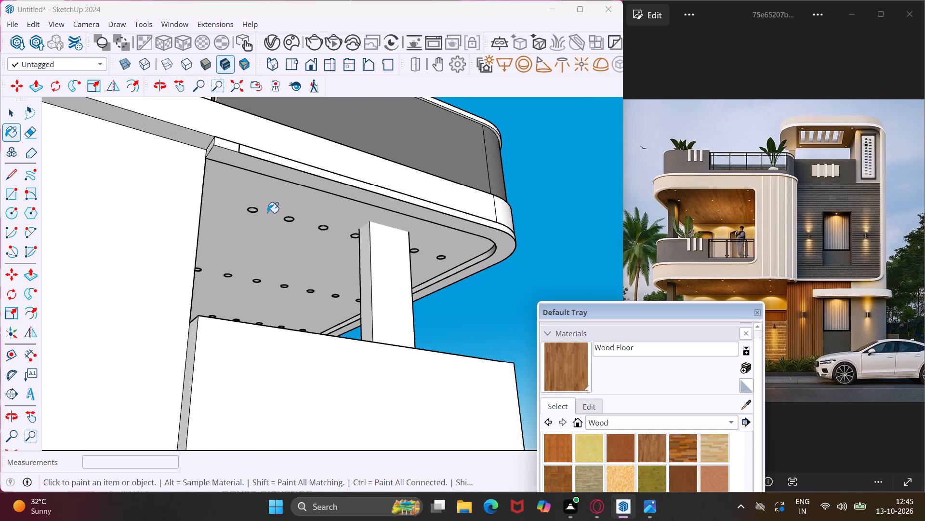
left_click(267, 213)
left_click(285, 178)
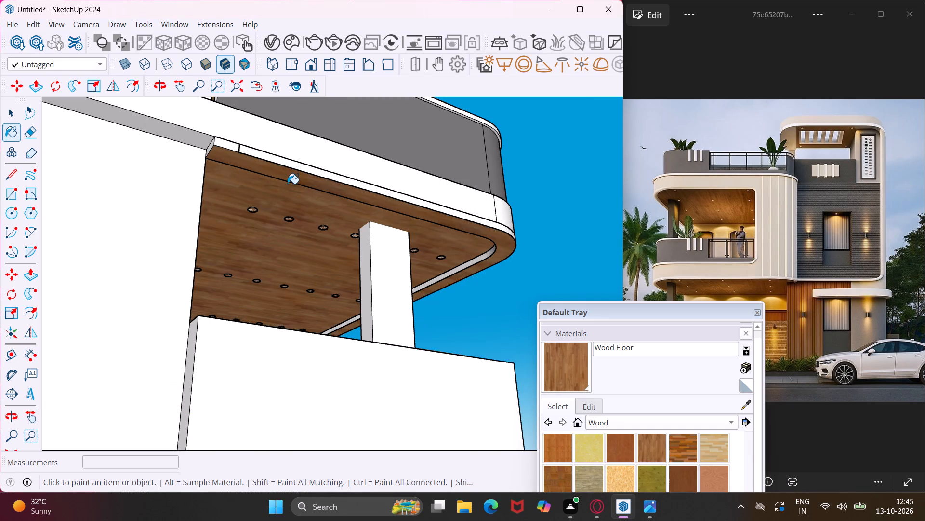
Paint the narrow inner edge face of the porch ceiling's border with Wood Floor.
scroll(288, 184, "up", 8)
middle_click_drag(288, 184, 315, 189)
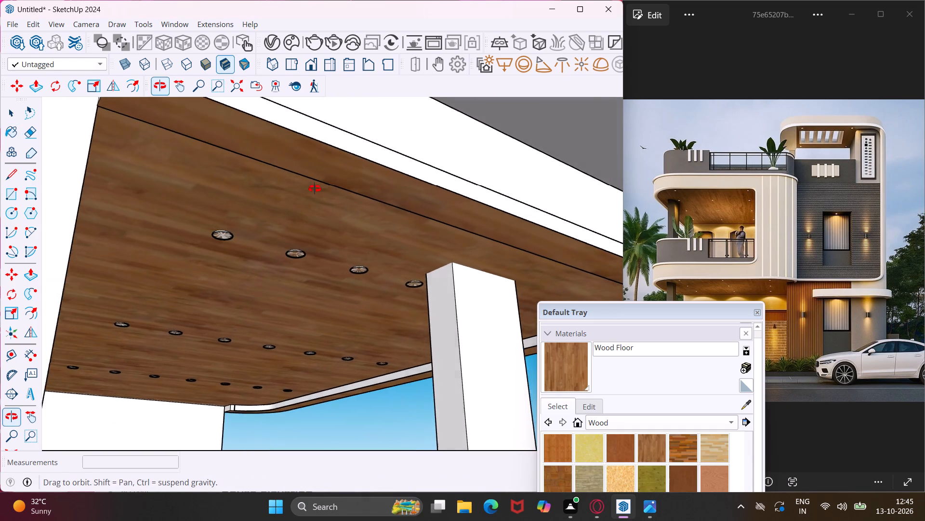
middle_click_drag(315, 189, 322, 190)
scroll(396, 364, "up", 8)
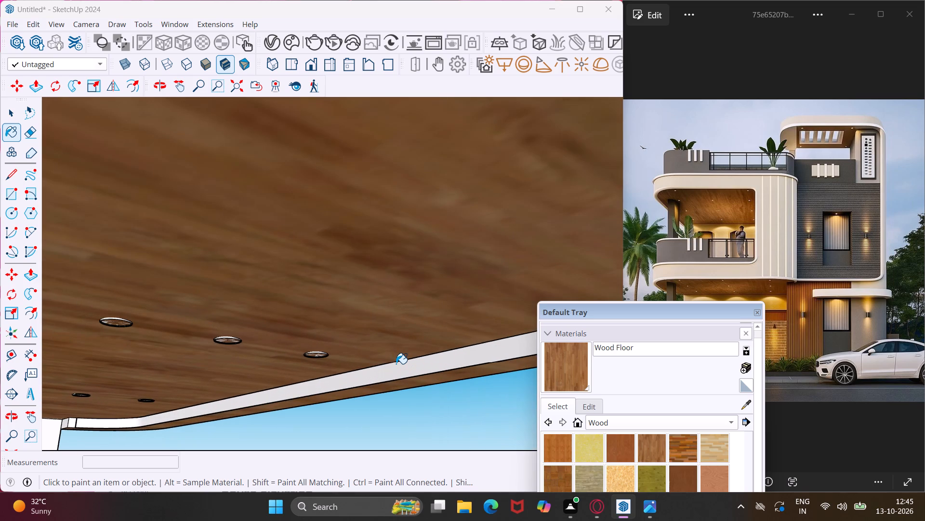
left_click(396, 364)
scroll(345, 366, "down", 10)
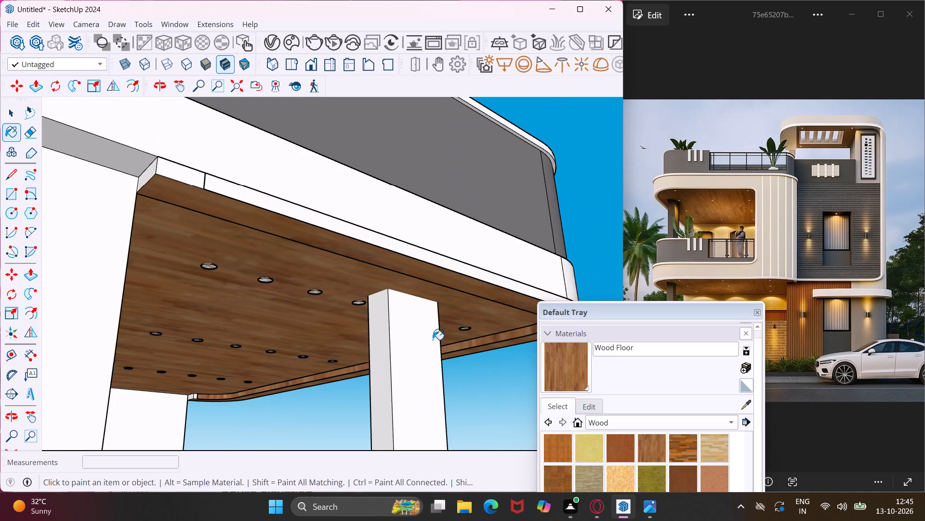
Paint the first strips of the ground-floor vertical cladding, nearest the curved wall, with Wood Floor.
middle_click_drag(443, 318, 101, 326)
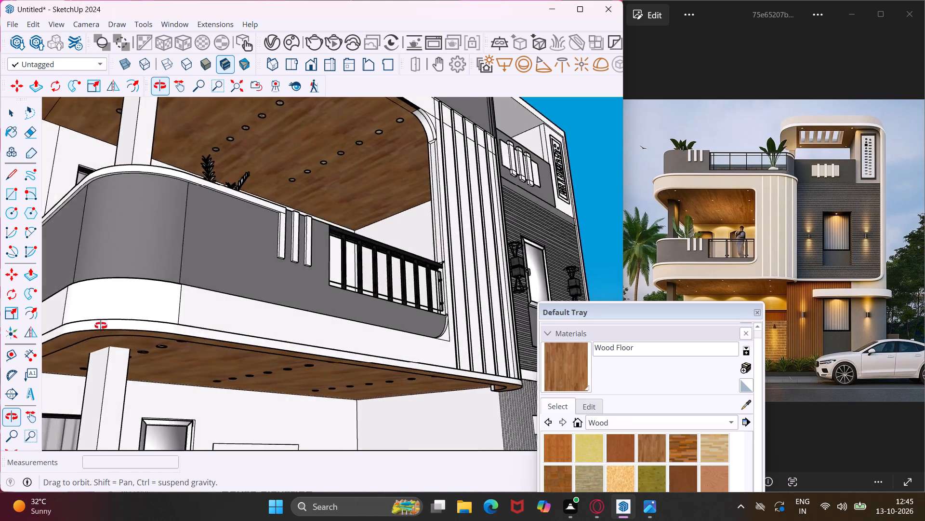
middle_click_drag(101, 326, 84, 330)
scroll(92, 330, "down", 7)
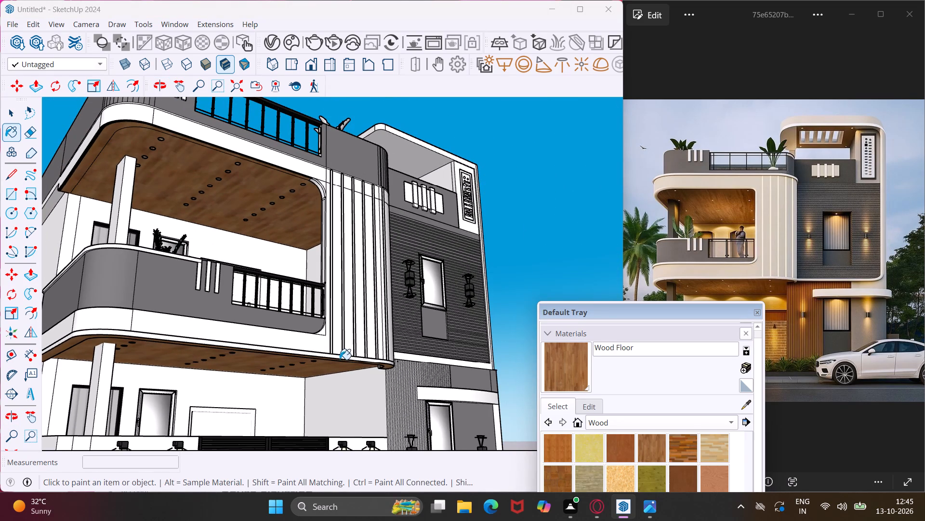
scroll(400, 378, "up", 9)
middle_click_drag(400, 378, 172, 442)
scroll(314, 387, "up", 5)
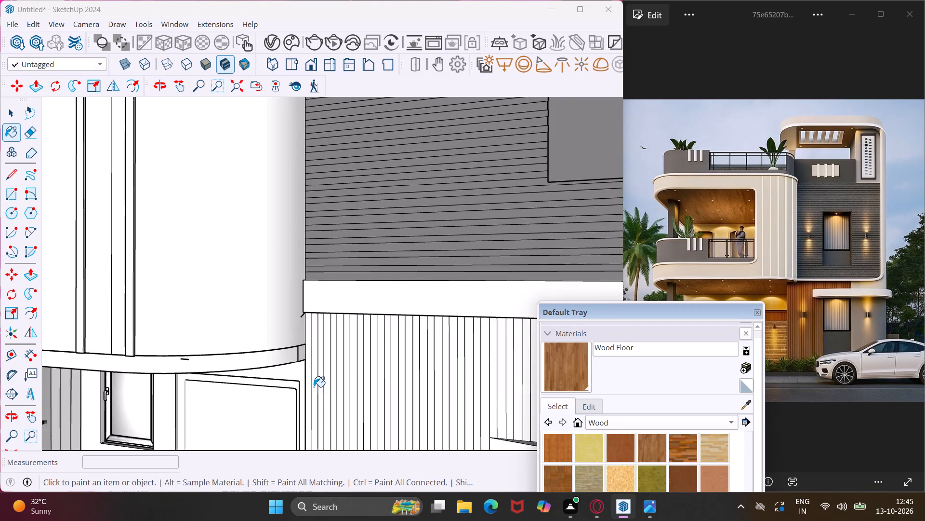
scroll(313, 387, "up", 4)
left_click(304, 354)
left_click(312, 354)
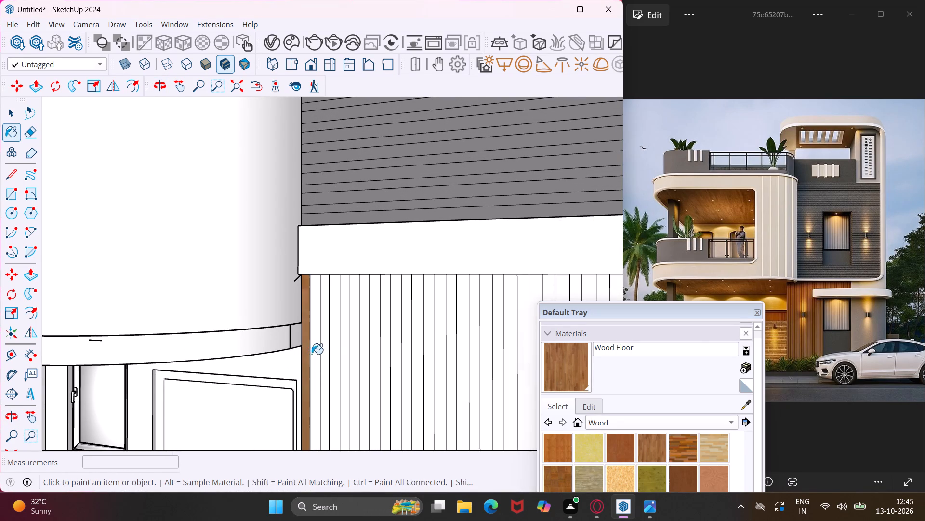
left_click(330, 351)
left_click(327, 349)
left_click(332, 348)
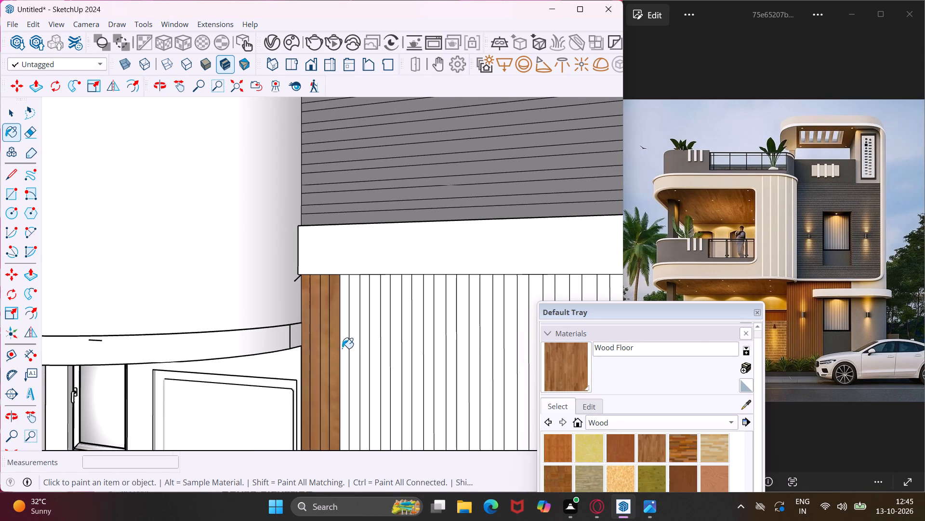
Continue painting the adjoining vertical cladding strips away from the curved wall with Wood Floor.
left_click(343, 348)
left_click(352, 347)
left_click(362, 343)
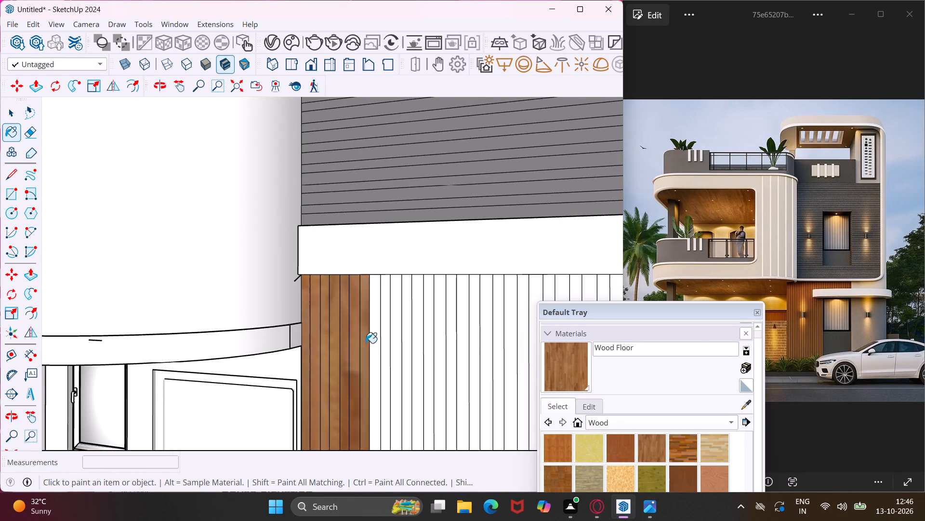
left_click(372, 343)
left_click(382, 346)
left_click(395, 348)
left_click(406, 346)
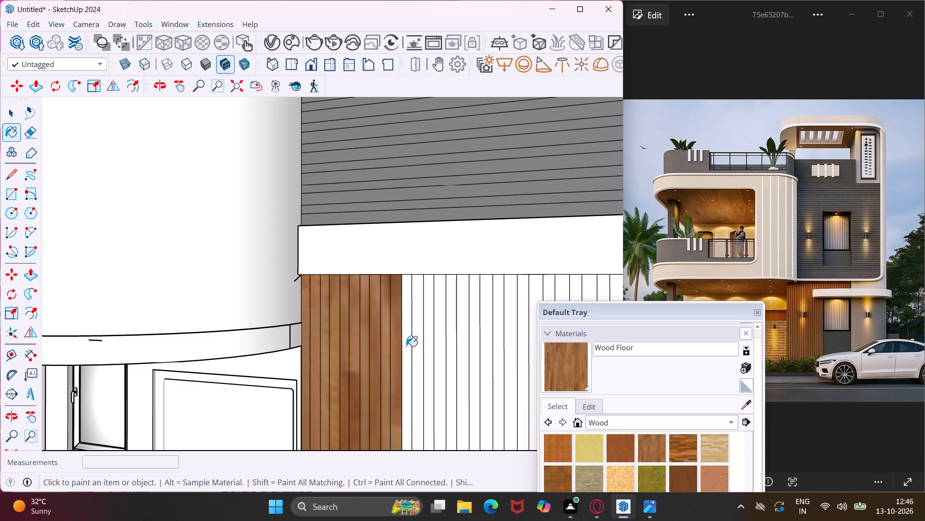
left_click(417, 345)
left_click(423, 343)
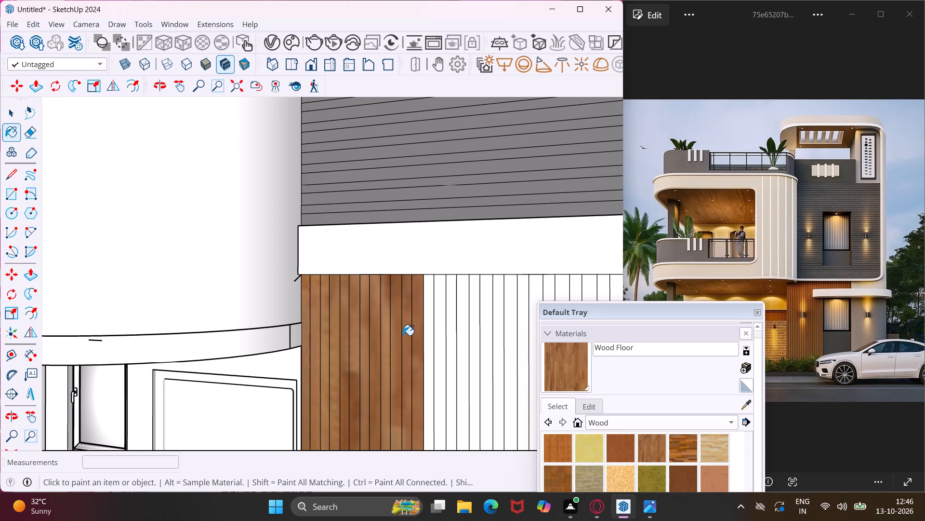
Paint further vertical cladding strips closer to the canopy with Wood Floor.
scroll(403, 335, "down", 9)
left_click(426, 345)
left_click(449, 344)
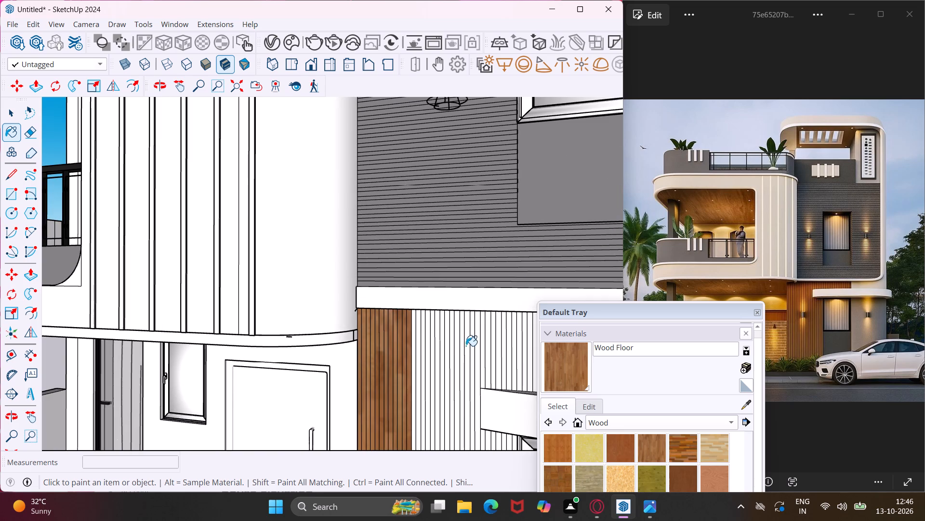
left_click(466, 346)
triple_click(459, 343)
left_click(458, 341)
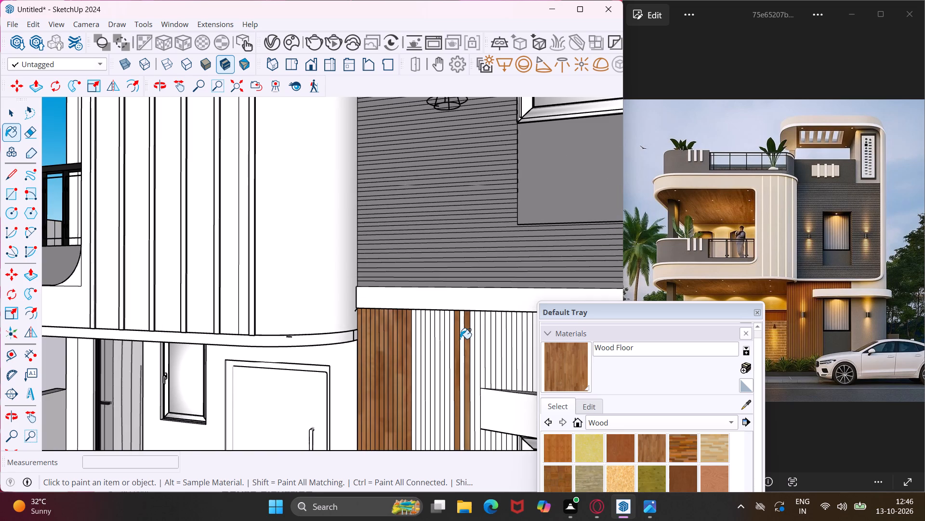
scroll(460, 339, "up", 3)
left_click(461, 339)
left_click(444, 339)
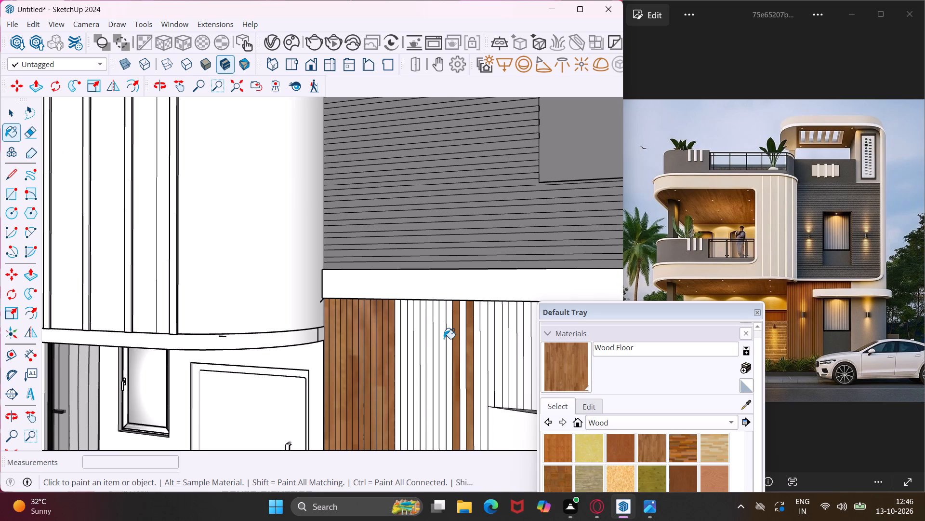
Fill the remaining unpainted vertical cladding strips between the curved wall and the canopy's near end with Wood Floor.
scroll(444, 337, "up", 3)
left_click(432, 336)
left_click(423, 332)
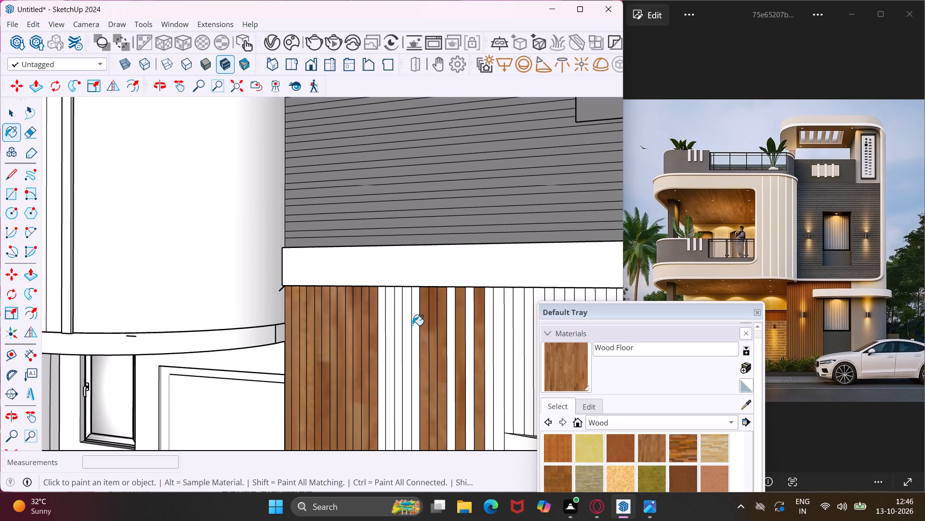
left_click(412, 325)
left_click(414, 323)
left_click(410, 322)
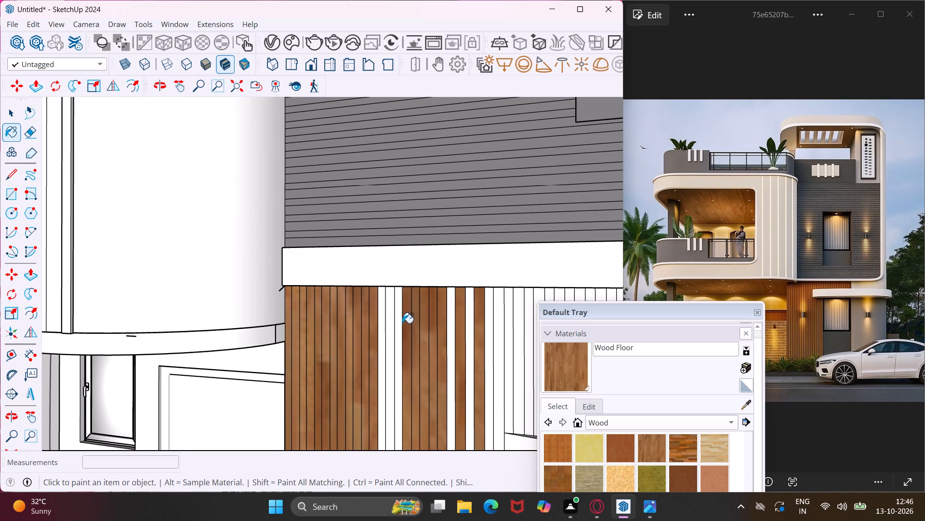
left_click(400, 324)
left_click(389, 334)
left_click(379, 335)
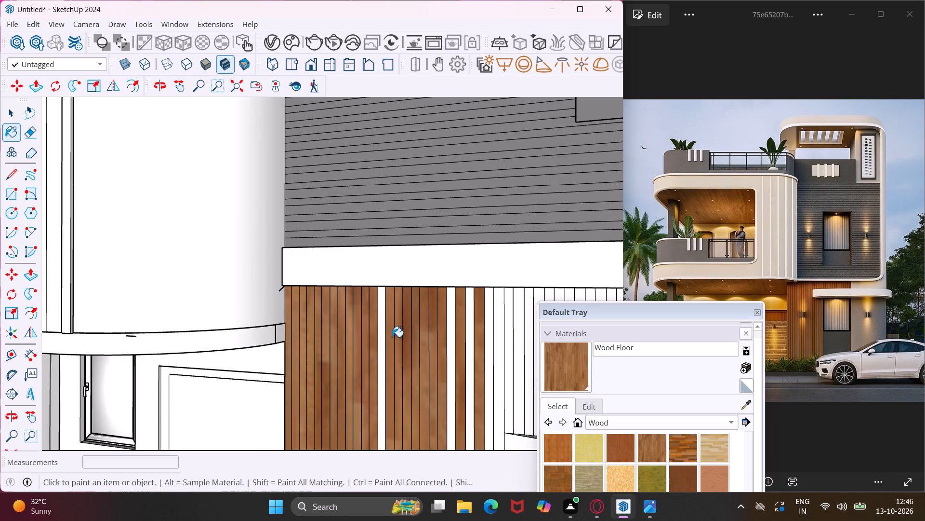
left_click(468, 327)
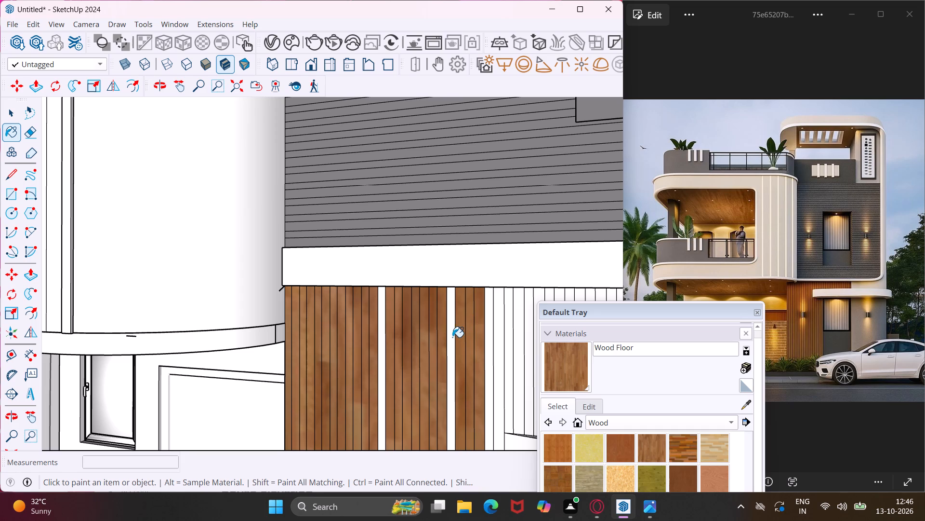
left_click(451, 340)
left_click(381, 351)
Paint the vertical cladding strips above the canopy with Wood Floor, starting at the edge of the plain grey wall.
scroll(360, 348, "down", 5)
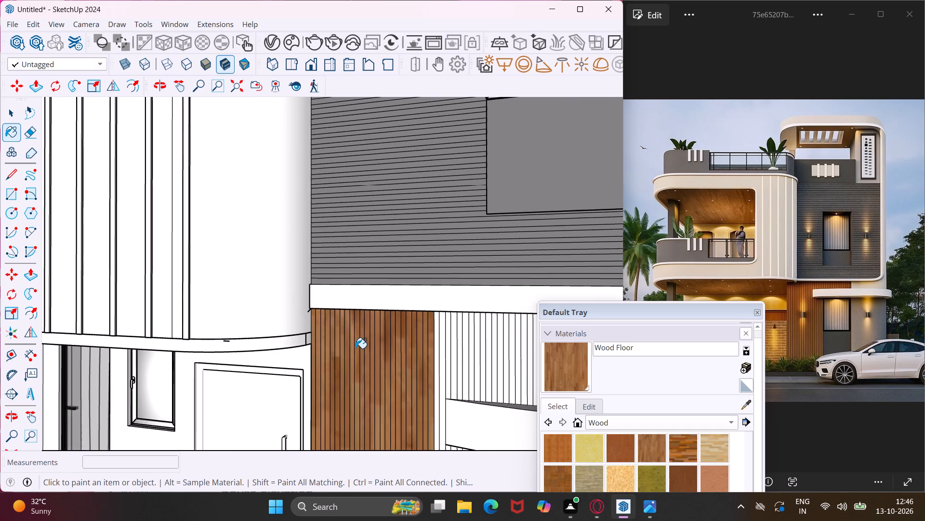
scroll(355, 348, "down", 8)
scroll(476, 353, "up", 11)
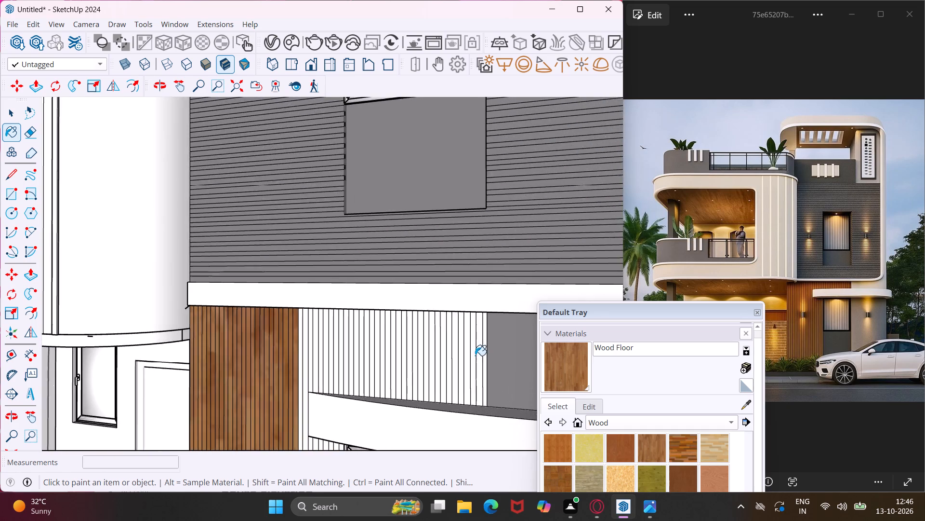
scroll(475, 356, "up", 2)
left_click(481, 357)
left_click(492, 349)
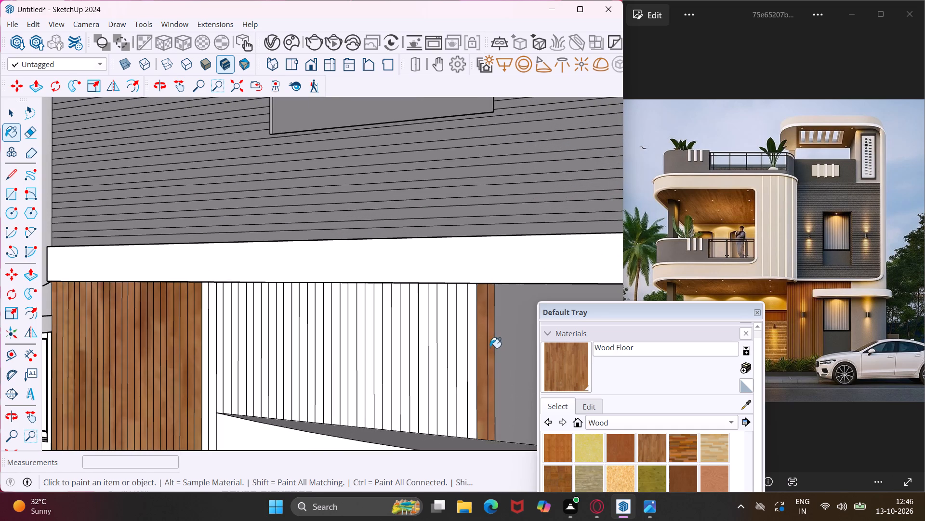
left_click(474, 348)
left_click(464, 358)
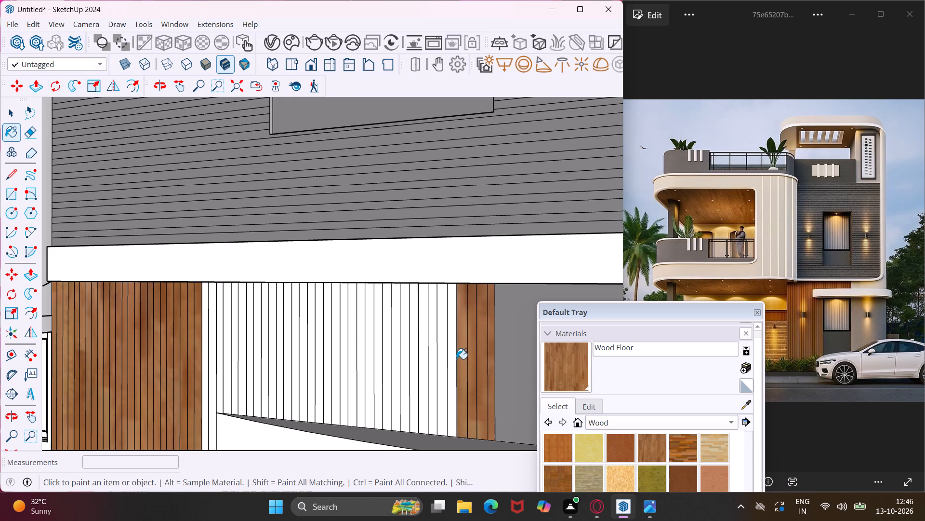
left_click(452, 361)
left_click(425, 361)
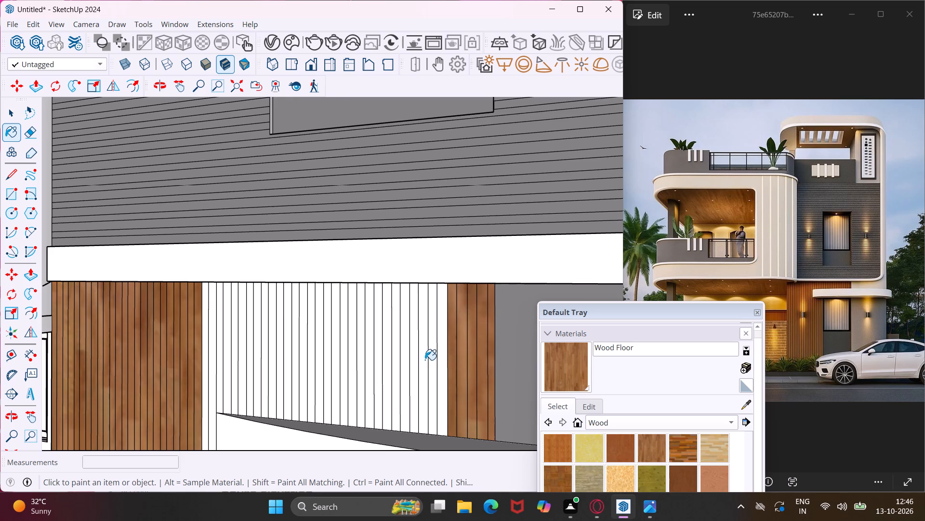
left_click(430, 358)
left_click(440, 353)
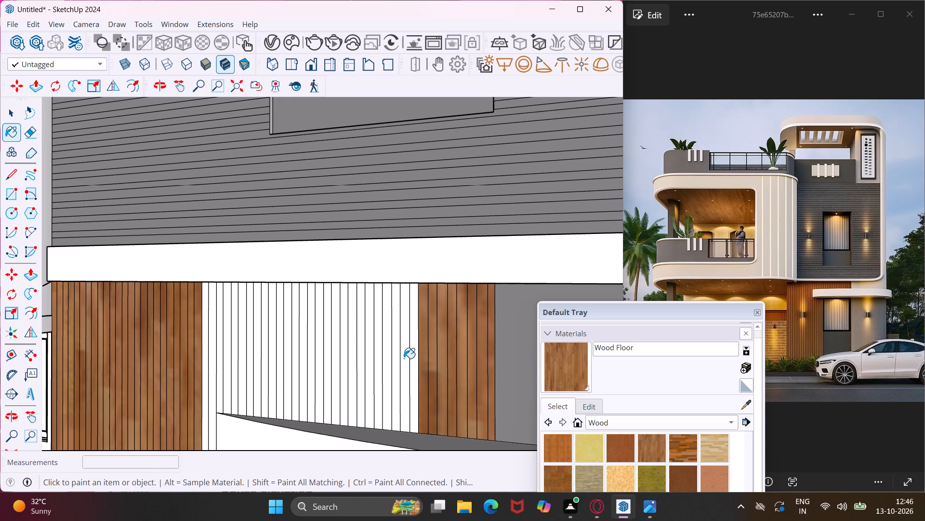
Continue Wood Floor over the adjoining strips above the canopy's middle, working away from the grey wall.
left_click(404, 358)
left_click(415, 357)
left_click(397, 356)
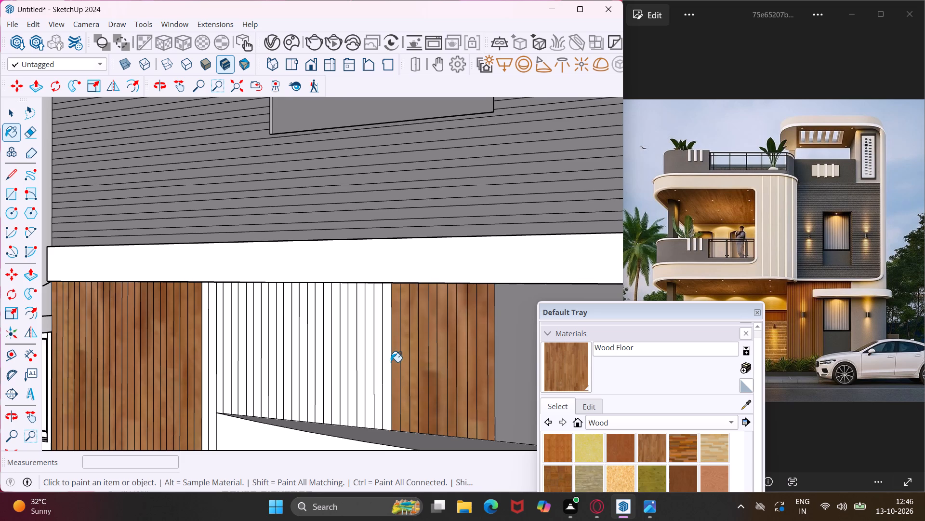
left_click(386, 366)
left_click(379, 374)
left_click(365, 384)
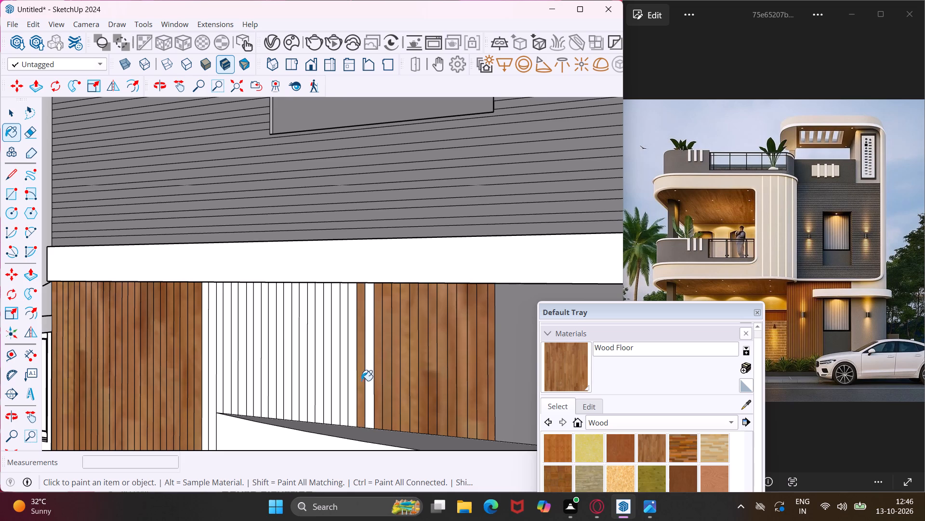
left_click(357, 374)
left_click(368, 373)
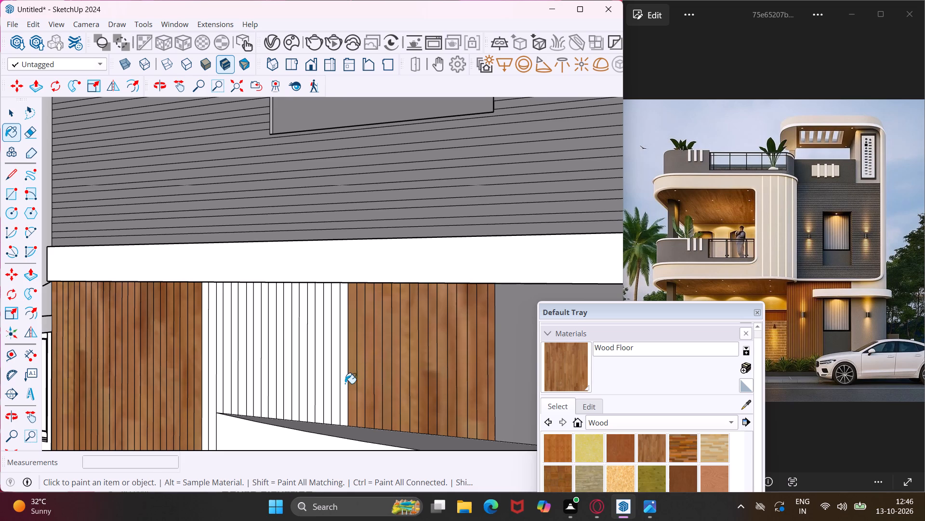
left_click(344, 385)
left_click(331, 396)
left_click(337, 399)
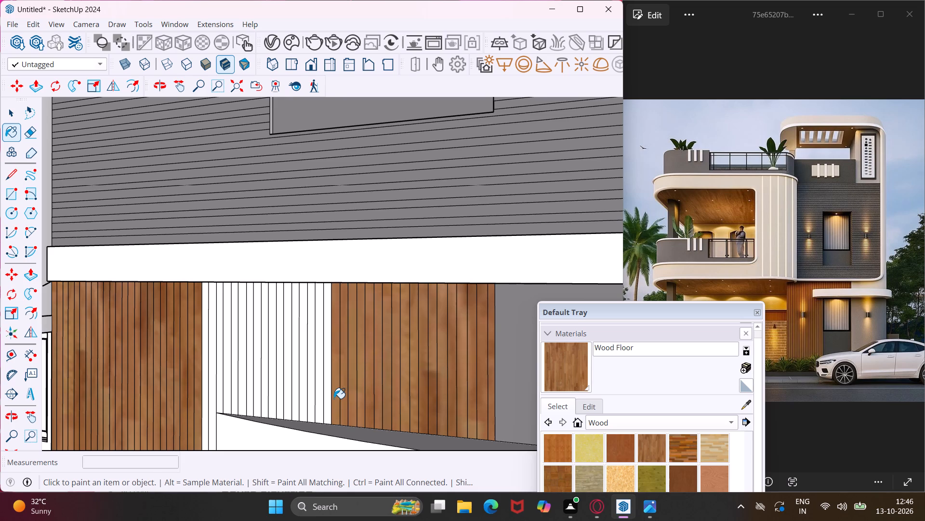
Paint further vertical strips above the canopy with Wood Floor, working towards the already painted cladding by the curved wall.
left_click(328, 398)
left_click(323, 401)
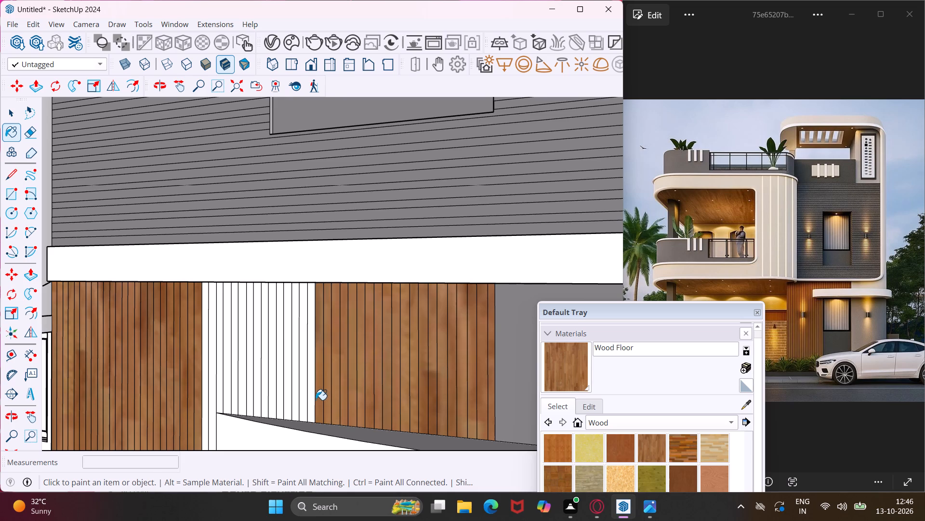
left_click(316, 399)
left_click(308, 396)
left_click(310, 388)
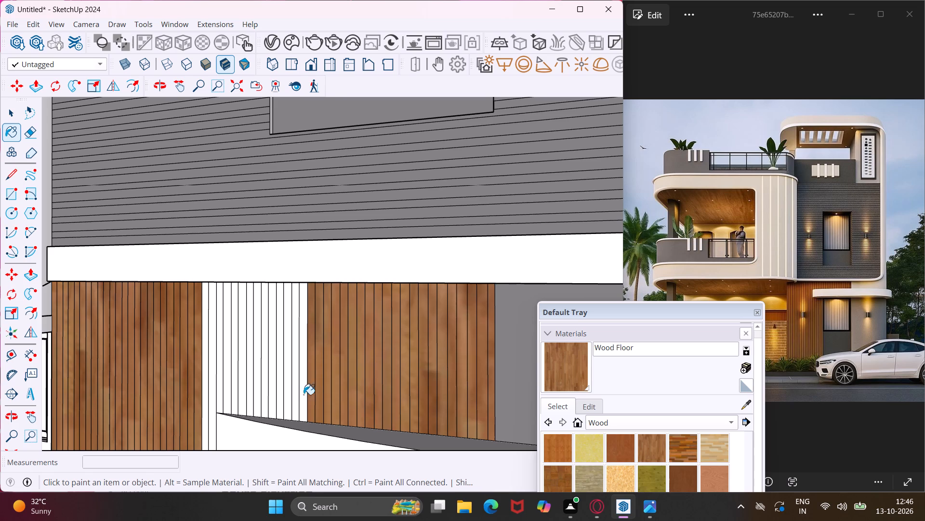
left_click(304, 386)
left_click(297, 384)
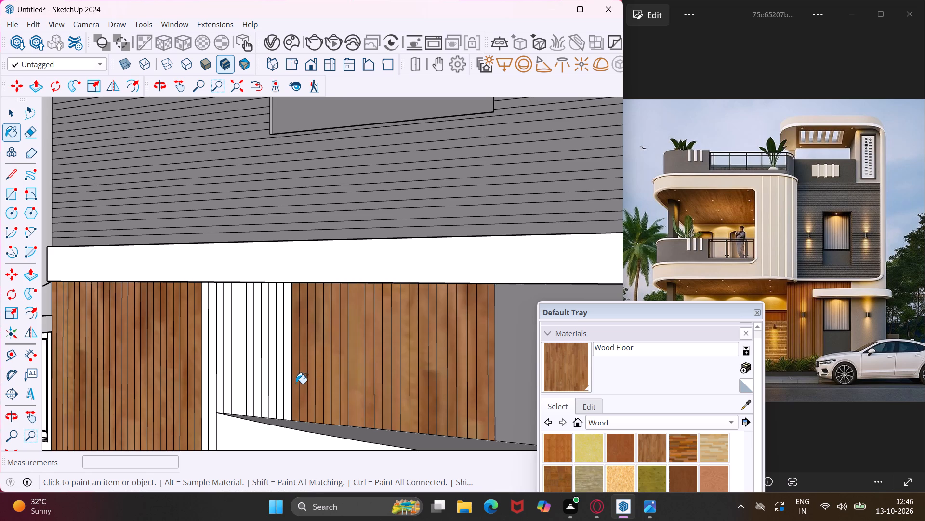
left_click(287, 382)
left_click(281, 381)
left_click(277, 379)
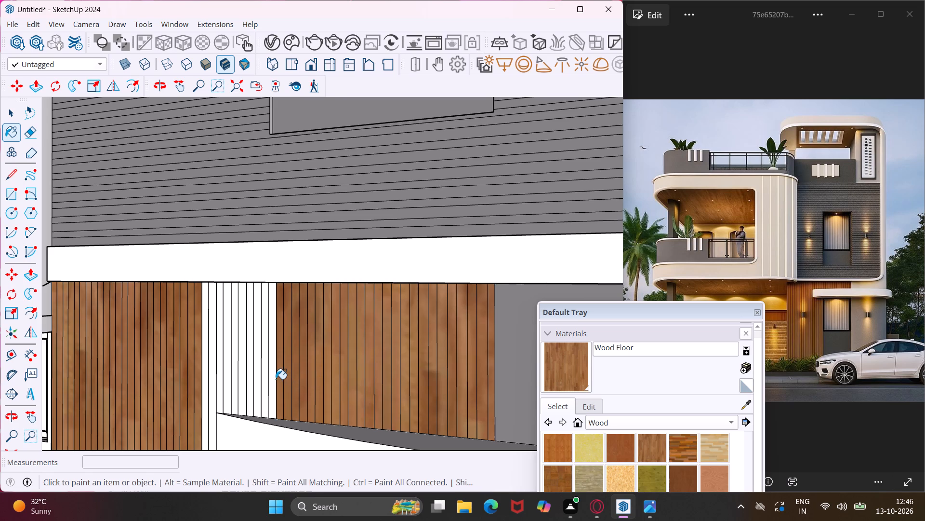
Paint the last white strips above the canopy's near end with Wood Floor to join both painted cladding areas.
left_click(272, 379)
left_click(263, 375)
left_click(253, 372)
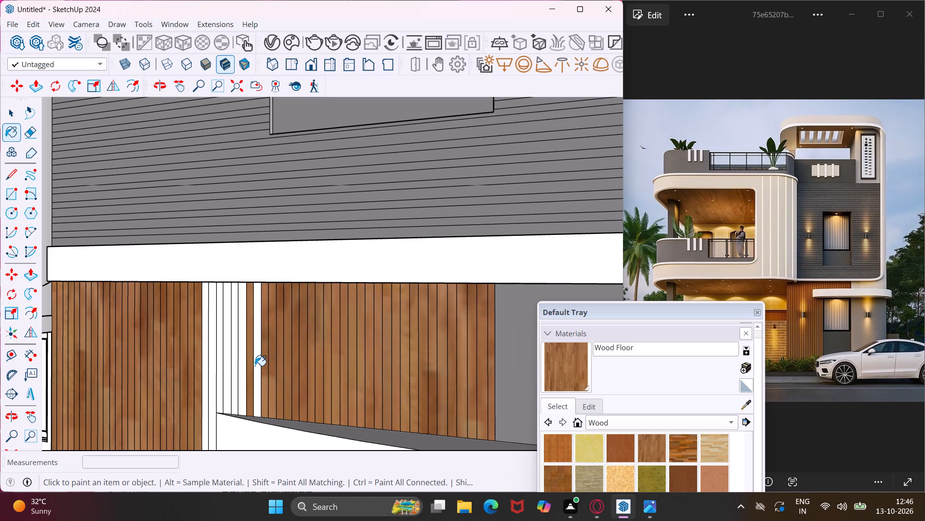
left_click(256, 364)
left_click(242, 377)
left_click(231, 383)
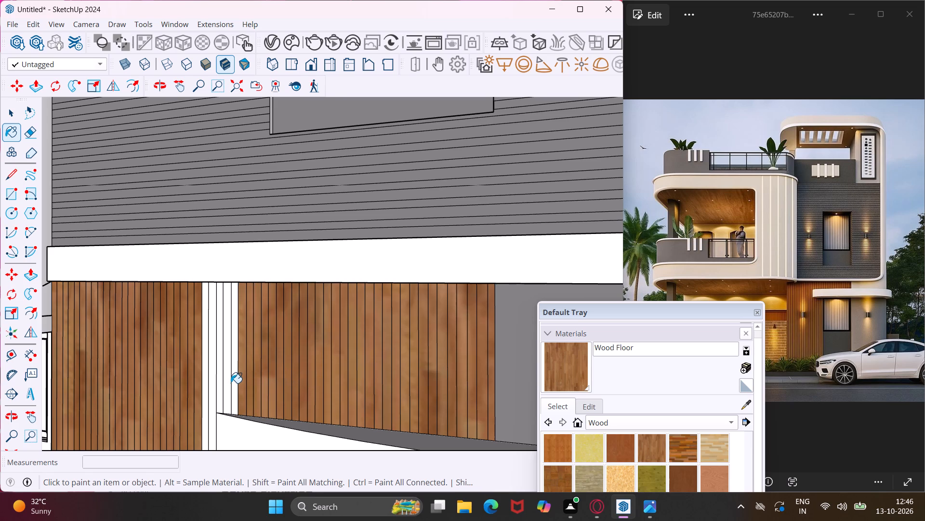
left_click(233, 389)
left_click(227, 395)
left_click(218, 409)
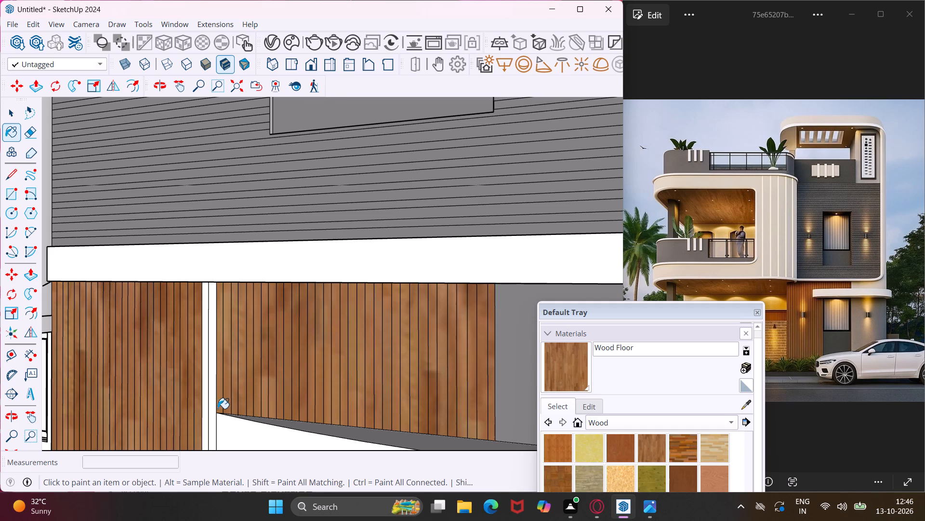
left_click(213, 405)
left_click(204, 401)
Paint the remaining vertical cladding strips beside the ground-floor window frame with Wood Floor.
scroll(224, 344, "down", 18)
scroll(221, 407, "up", 16)
scroll(221, 408, "up", 5)
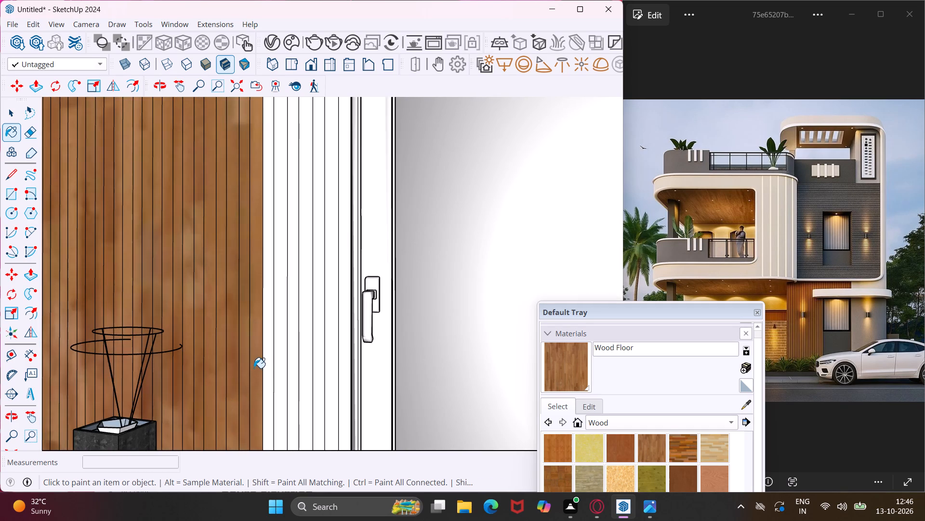
left_click(265, 351)
left_click(281, 345)
left_click(294, 345)
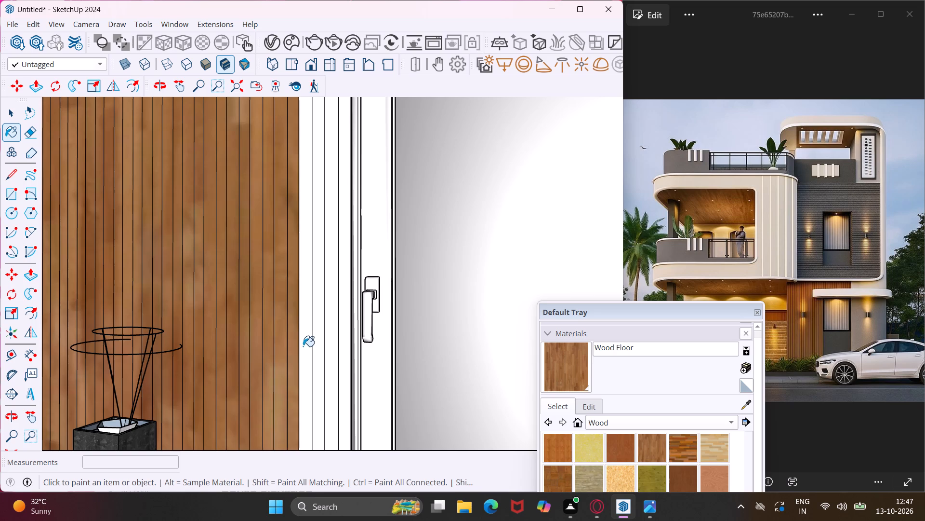
left_click(303, 346)
left_click(317, 349)
left_click(327, 355)
left_click(341, 357)
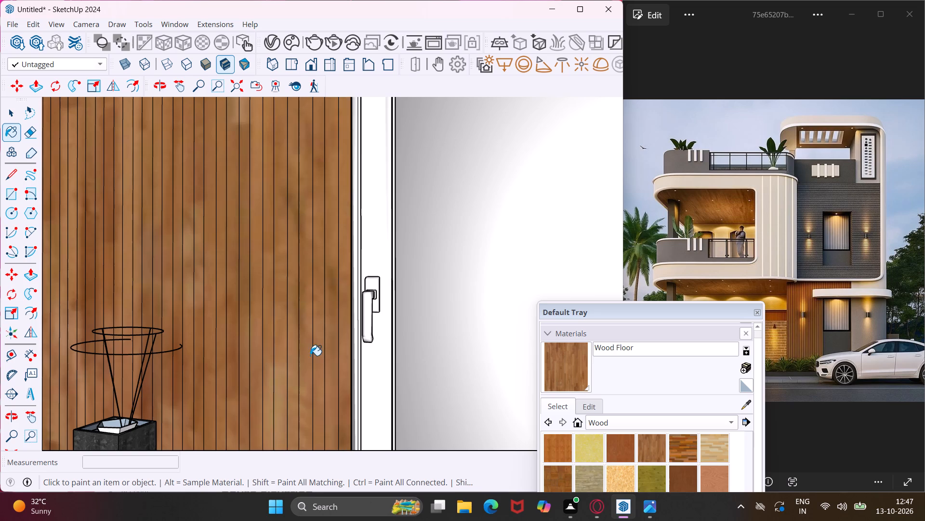
Paint the boundary wall between the gate and the wood cladding with Brick Antique 01 from the Brick, Cladding and Siding collection.
scroll(303, 348, "down", 19)
middle_click_drag(291, 334, 345, 275)
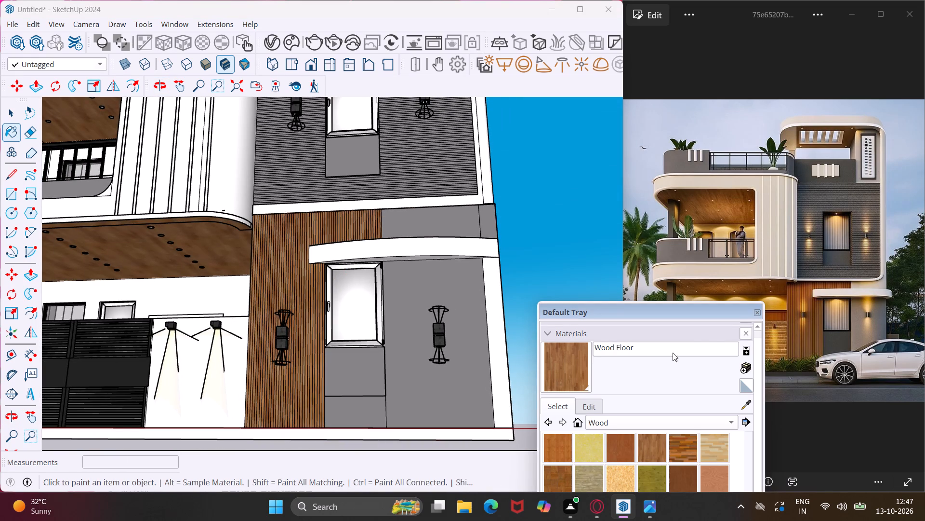
left_click(735, 423)
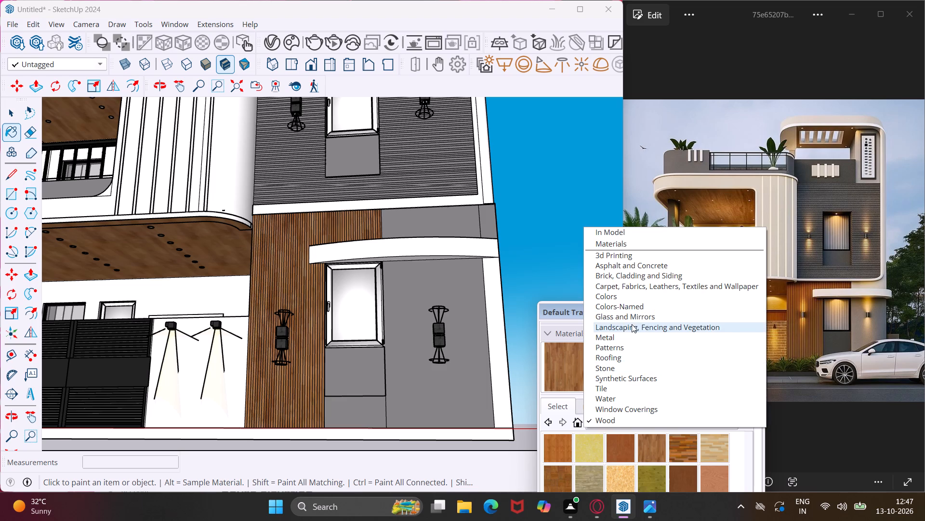
scroll(632, 324, "down", 7)
scroll(626, 340, "up", 2)
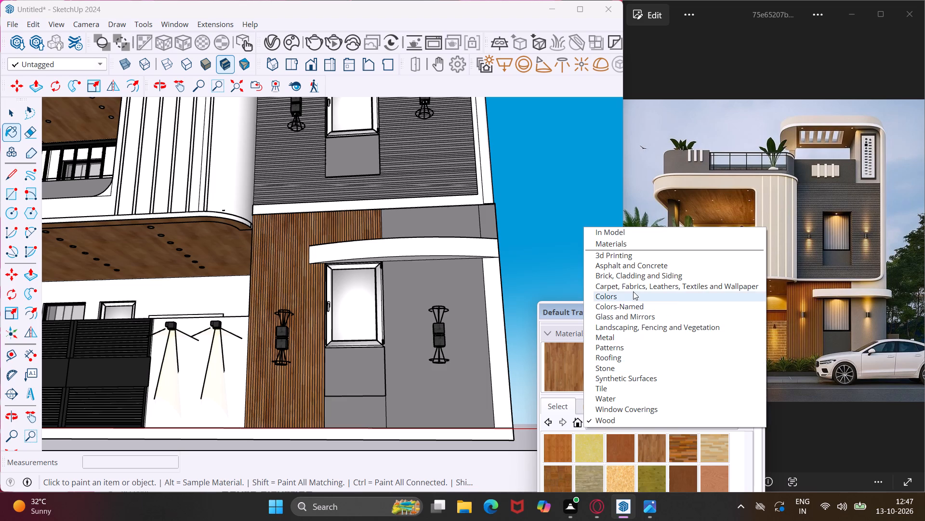
left_click(635, 279)
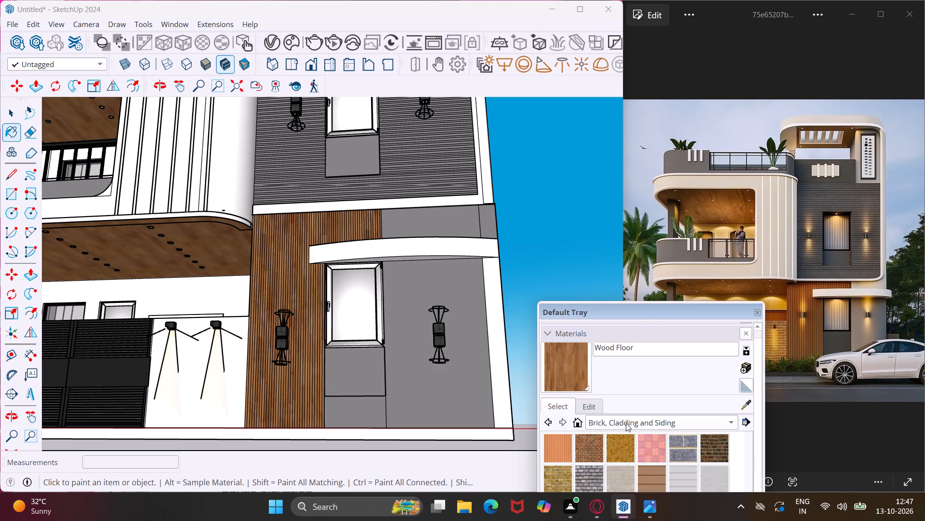
scroll(628, 432, "down", 4)
left_click_drag(591, 413, 584, 411)
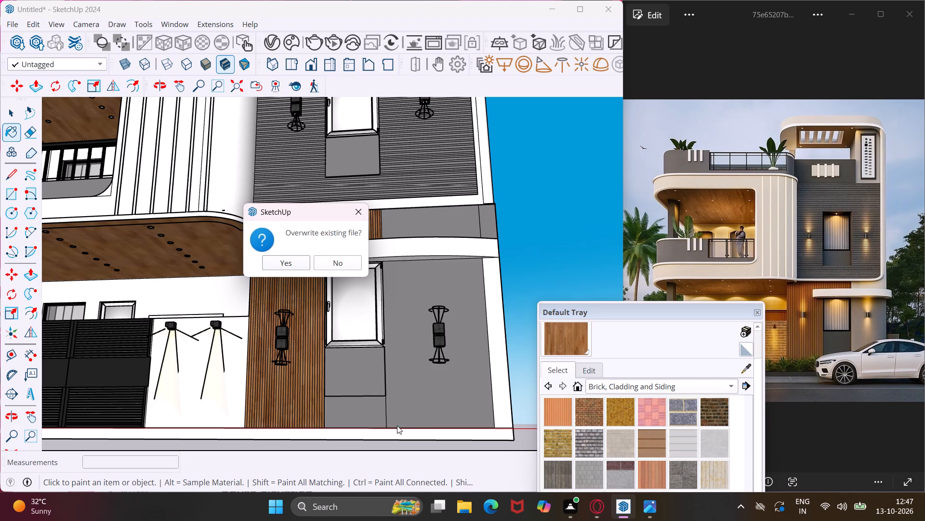
left_click(289, 261)
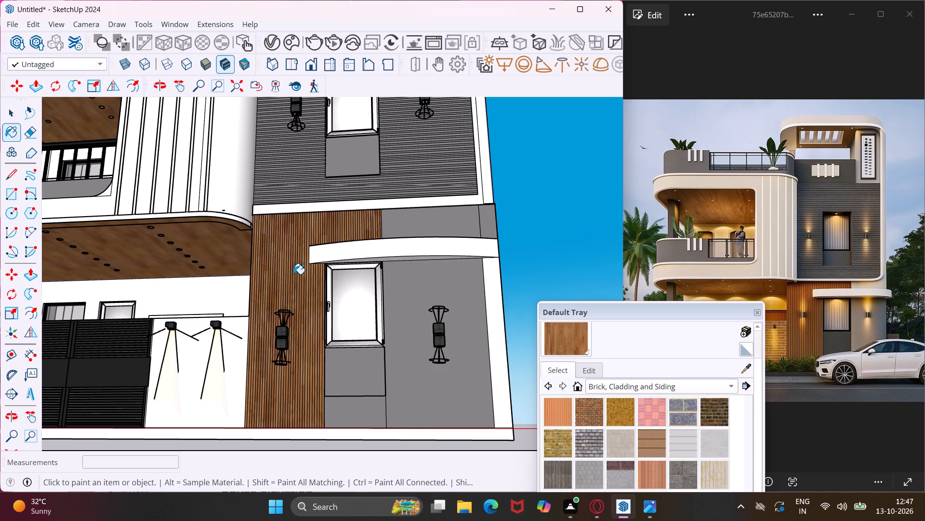
scroll(226, 384, "up", 6)
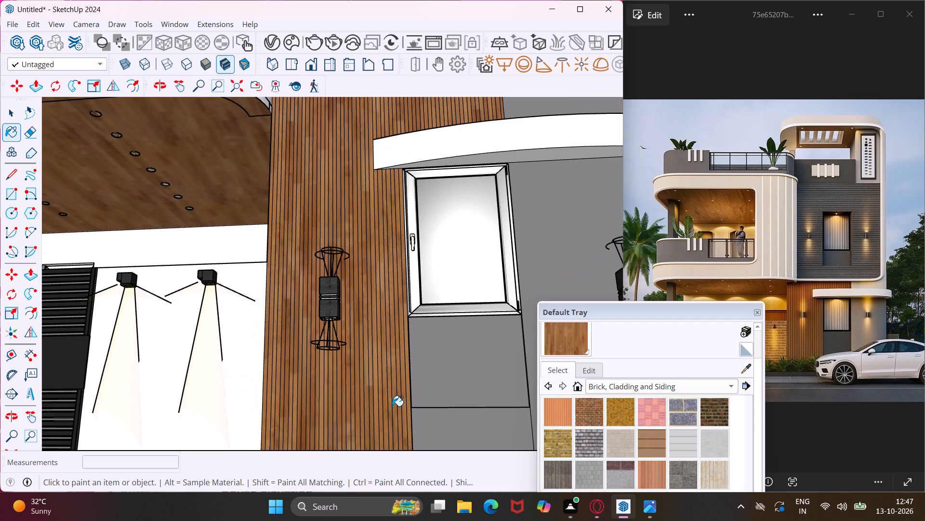
left_click(586, 416)
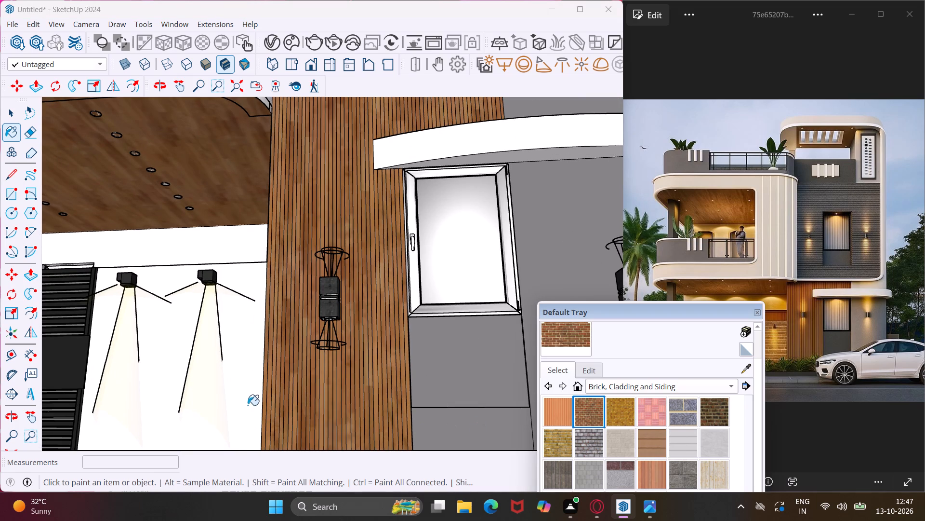
left_click(245, 396)
Paint the boundary wall segment on the other side of the gate with Brick Antique 01.
middle_click_drag(244, 389, 289, 395)
scroll(277, 388, "down", 2)
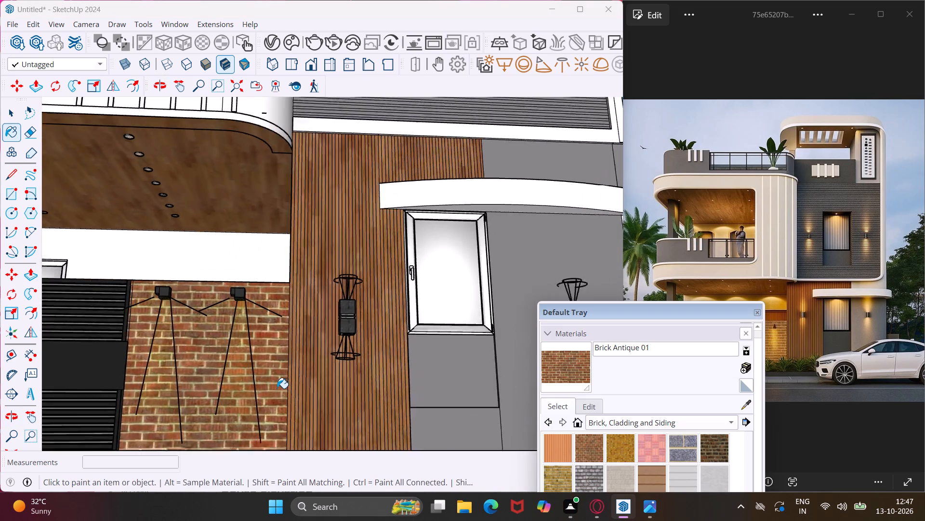
scroll(277, 388, "down", 11)
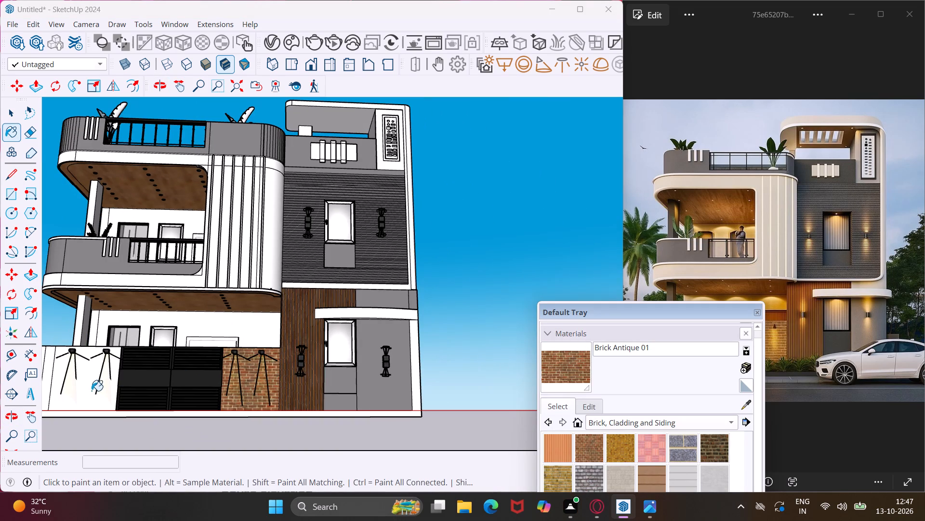
left_click(89, 388)
middle_click_drag(88, 388, 168, 405)
scroll(138, 395, "down", 5)
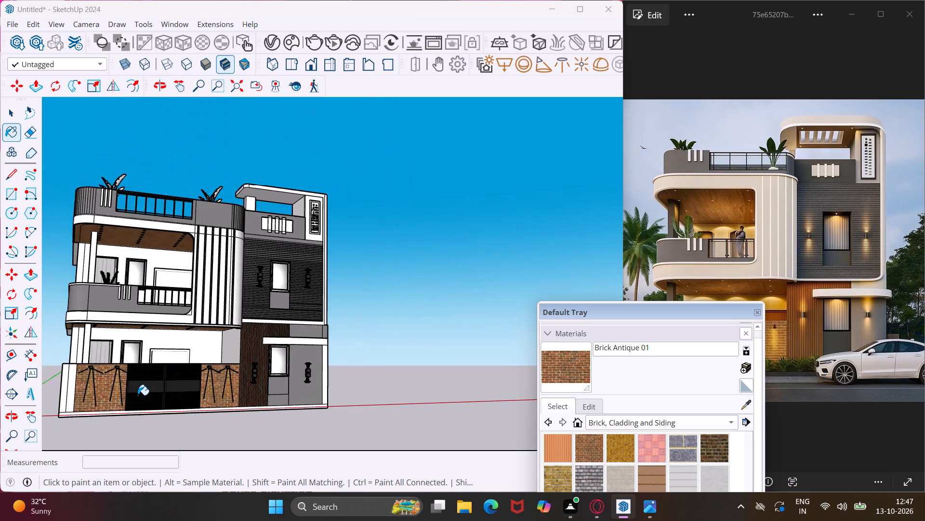
Paint the boundary wall's white outer corner strips and adjoining side face with Brick Antique 01.
scroll(138, 395, "down", 2)
scroll(83, 391, "up", 8)
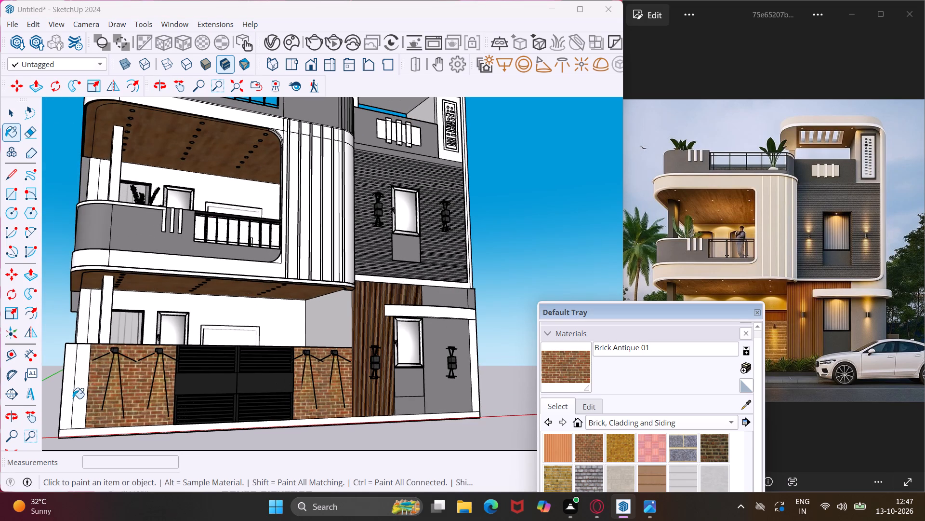
left_click(79, 399)
left_click(66, 408)
middle_click_drag(66, 408, 138, 409)
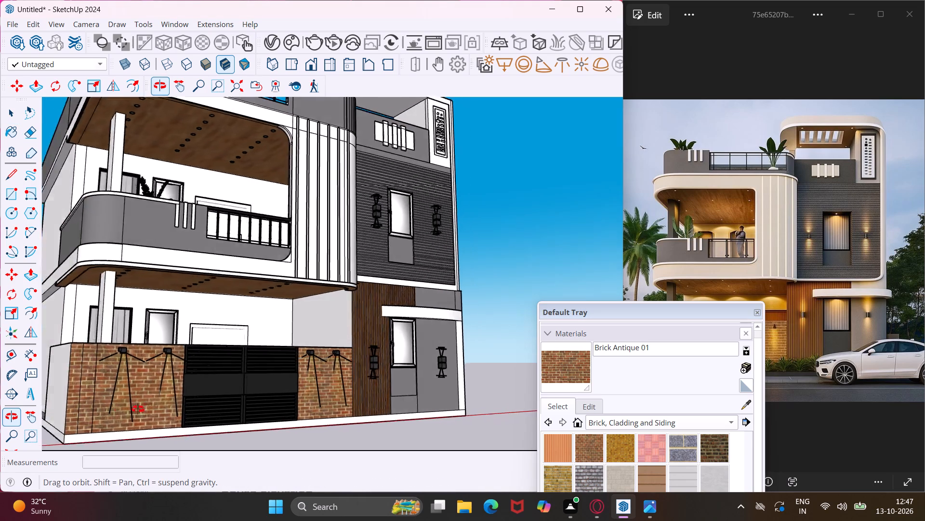
middle_click_drag(138, 409, 228, 417)
left_click(165, 403)
Paint the top and inner faces of the corner boundary wall beside the gate with Brick Antique 01.
middle_click_drag(185, 379, 117, 451)
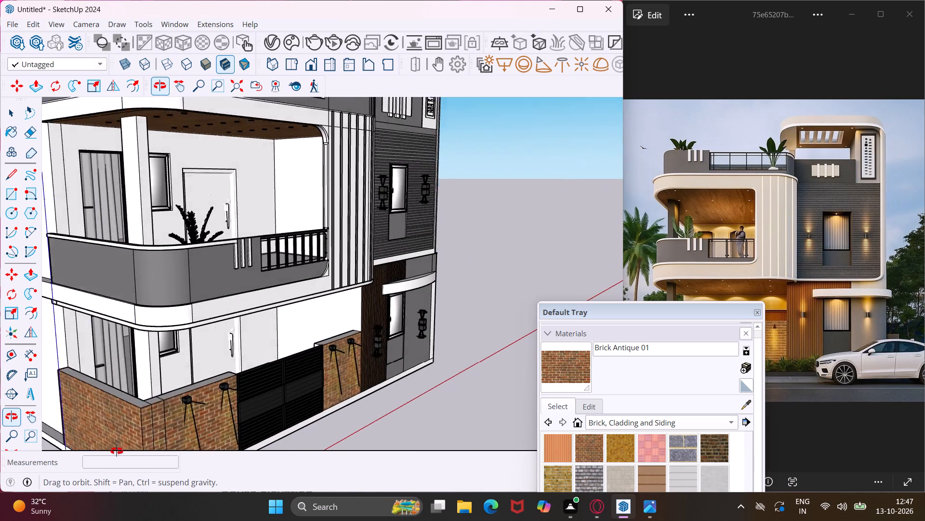
middle_click_drag(117, 451, 101, 465)
scroll(173, 389, "up", 7)
middle_click_drag(175, 391, 206, 398)
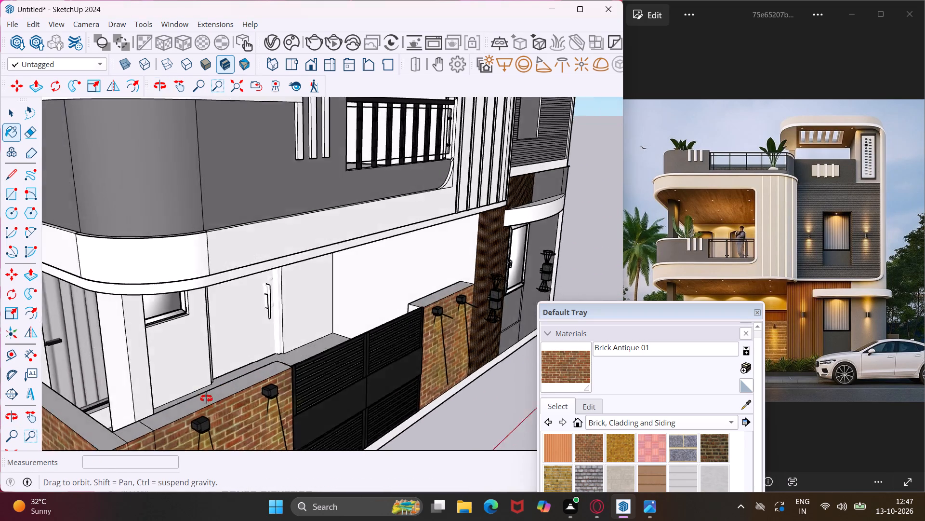
middle_click_drag(206, 398, 378, 380)
scroll(378, 380, "up", 1)
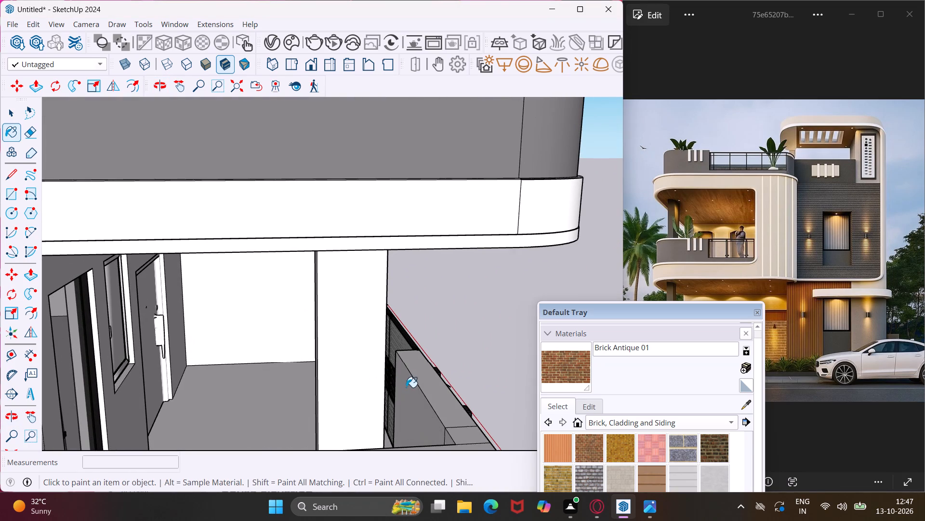
left_click(405, 387)
left_click(436, 399)
scroll(424, 392, "down", 4)
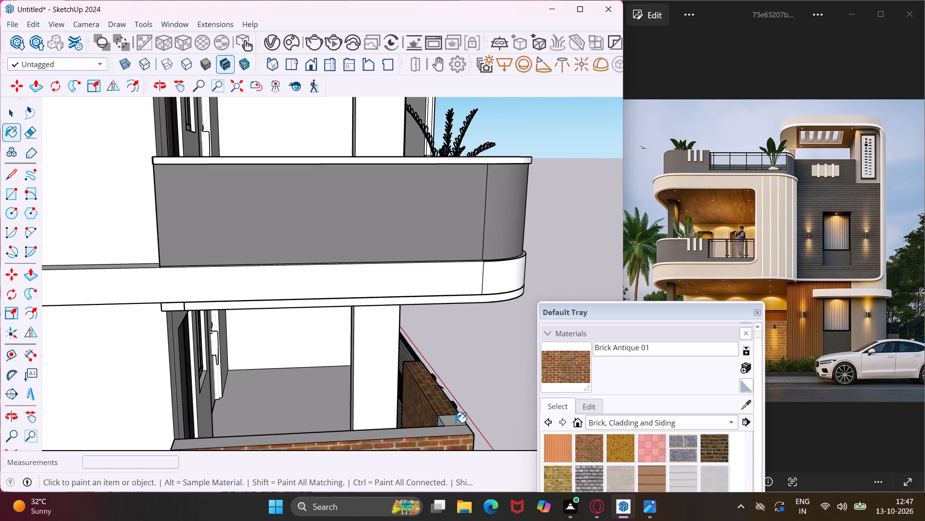
left_click(456, 423)
left_click(454, 431)
scroll(439, 424, "up", 6)
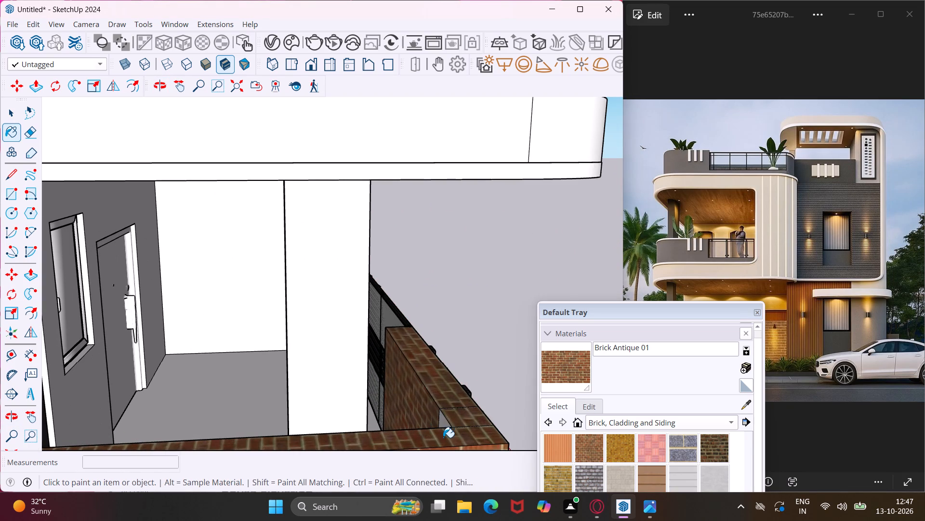
left_click(443, 424)
Paint the top, gate-side end and inner face of the boundary wall next to the wood cladding with Brick Antique 01.
middle_click_drag(443, 424, 279, 438)
scroll(557, 269, "up", 3)
left_click(556, 268)
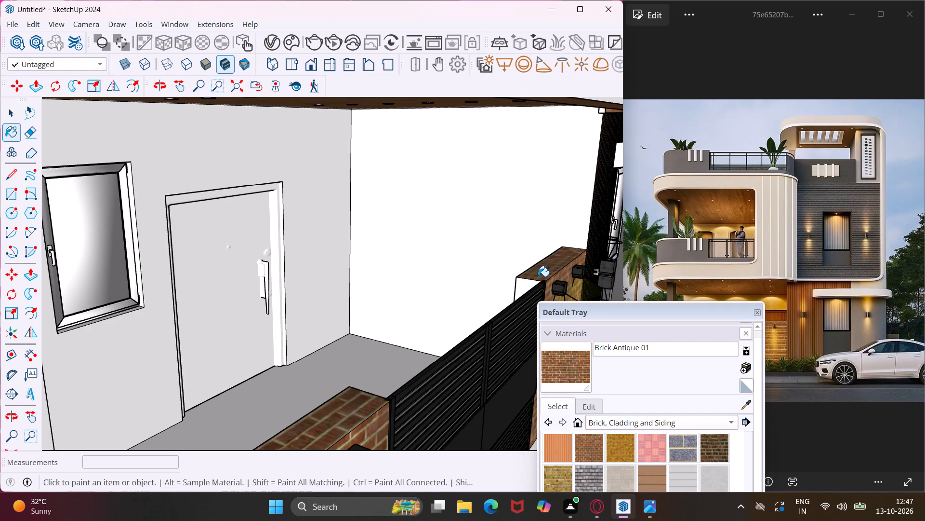
scroll(532, 286, "up", 4)
left_click(531, 286)
middle_click_drag(528, 283, 572, 293)
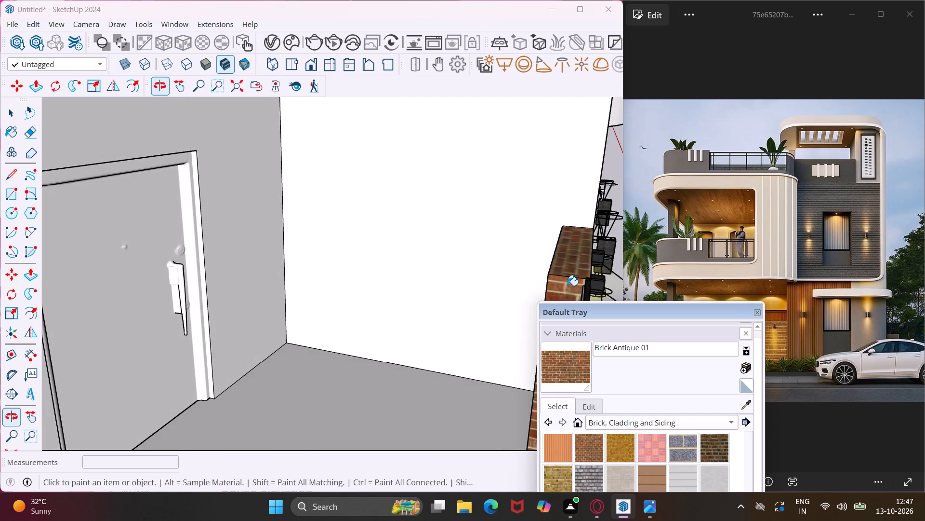
scroll(559, 274, "up", 4)
middle_click_drag(560, 274, 599, 280)
left_click(580, 268)
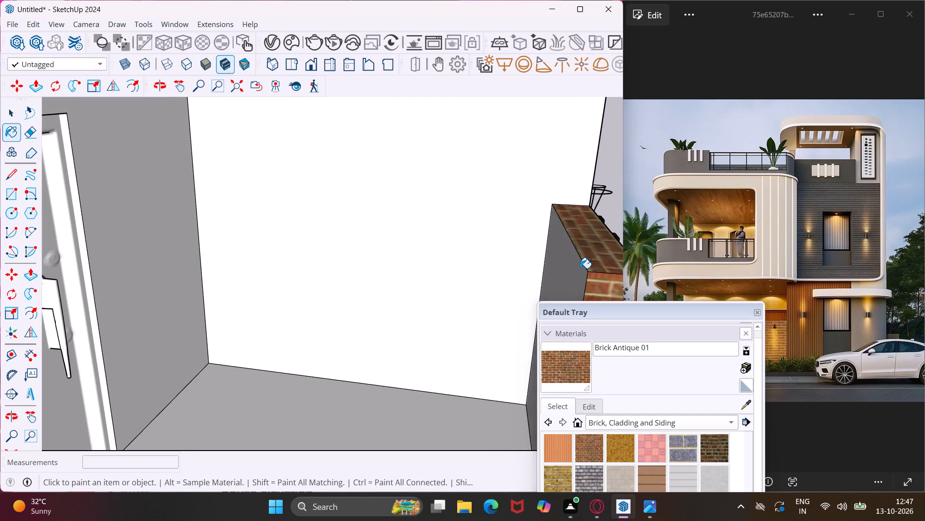
middle_click_drag(598, 252, 446, 274)
scroll(445, 274, "down", 9)
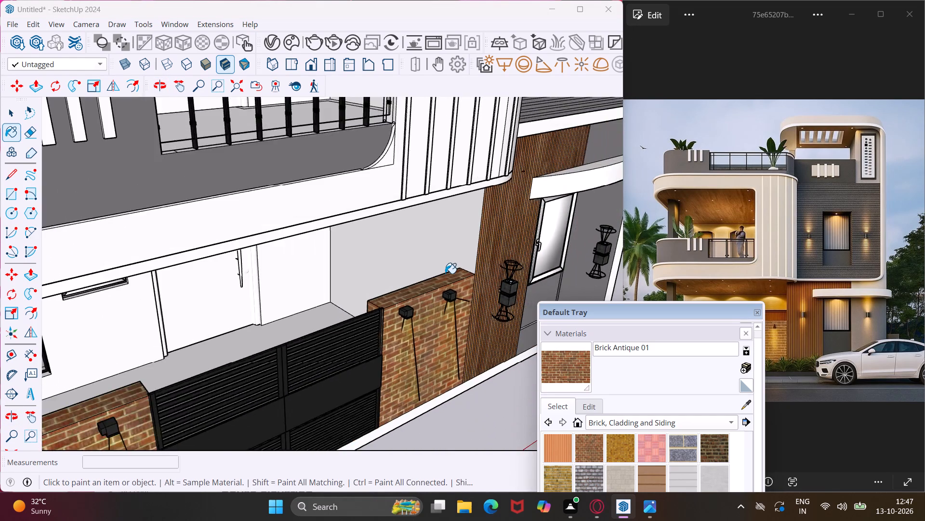
Paint the remaining inner face of the side boundary wall with Brick Antique 01.
scroll(445, 274, "down", 8)
middle_click_drag(248, 321, 237, 321)
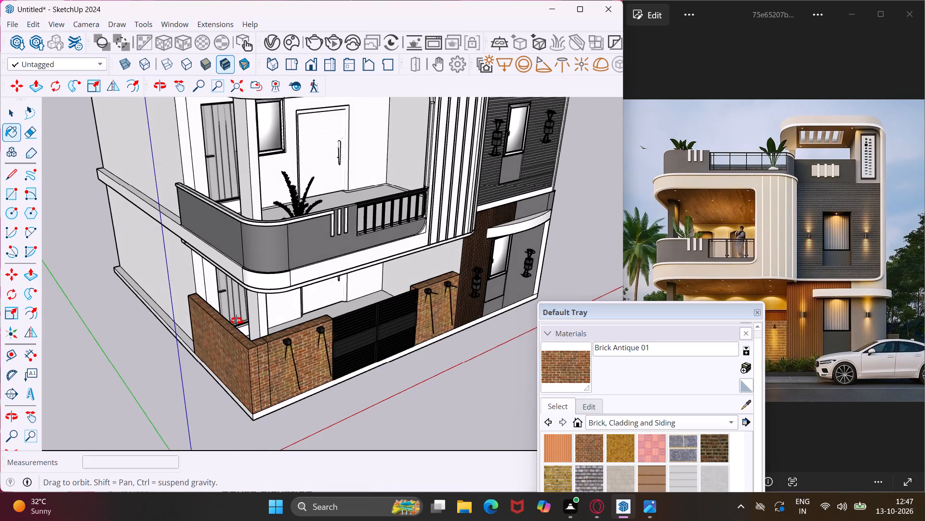
middle_click_drag(237, 321, 118, 346)
scroll(219, 299, "up", 11)
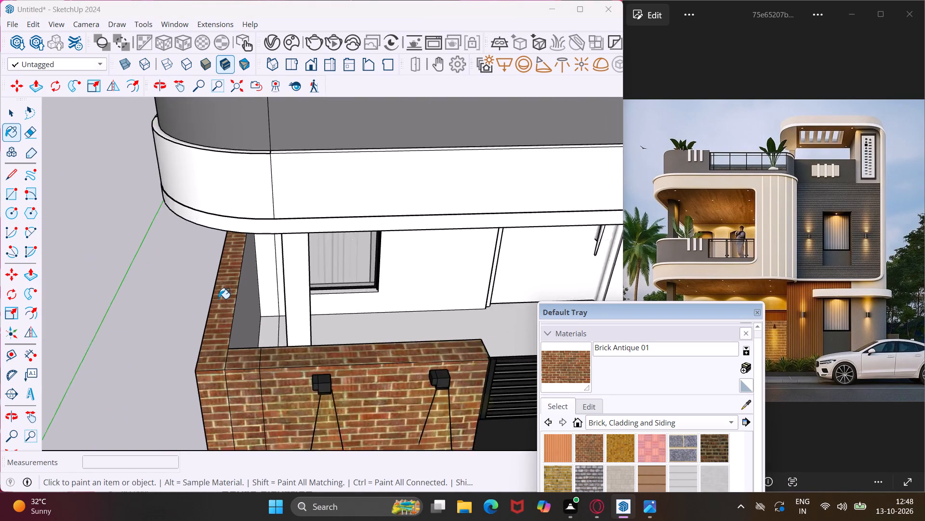
scroll(219, 299, "up", 2)
left_click(244, 311)
scroll(243, 311, "down", 10)
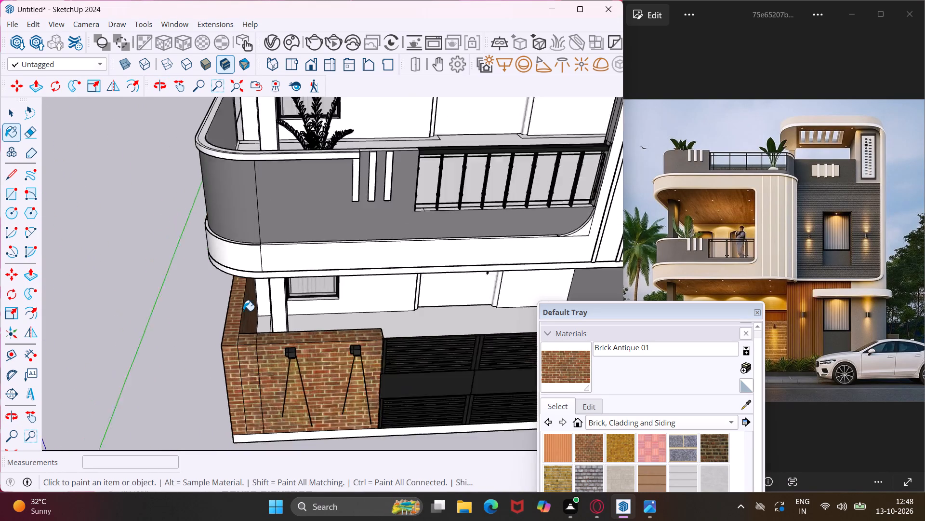
scroll(243, 311, "up", 1)
middle_click_drag(243, 311, 300, 184)
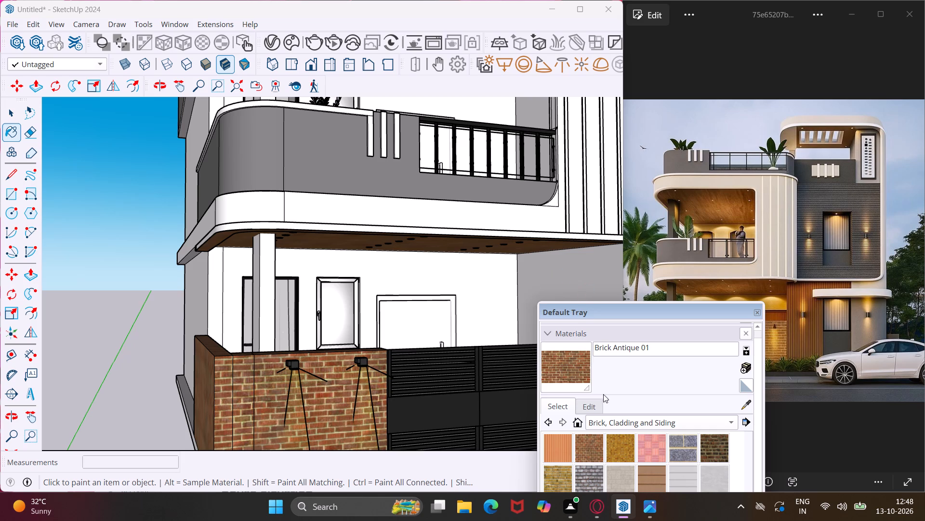
Paint the front, curved corner and side of the band below the first-floor balcony with Cladding Stucco White.
scroll(672, 445, "down", 3)
scroll(700, 478, "down", 2)
left_click(721, 475)
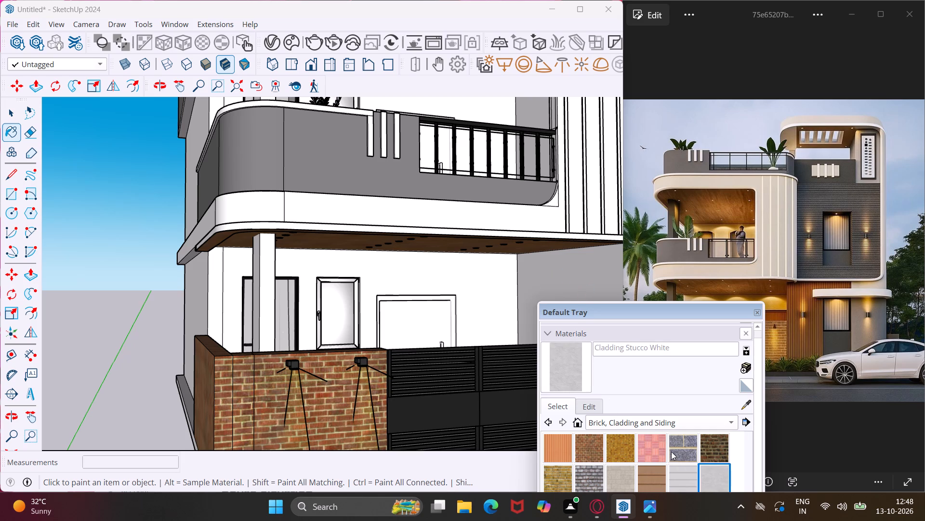
scroll(528, 215, "up", 2)
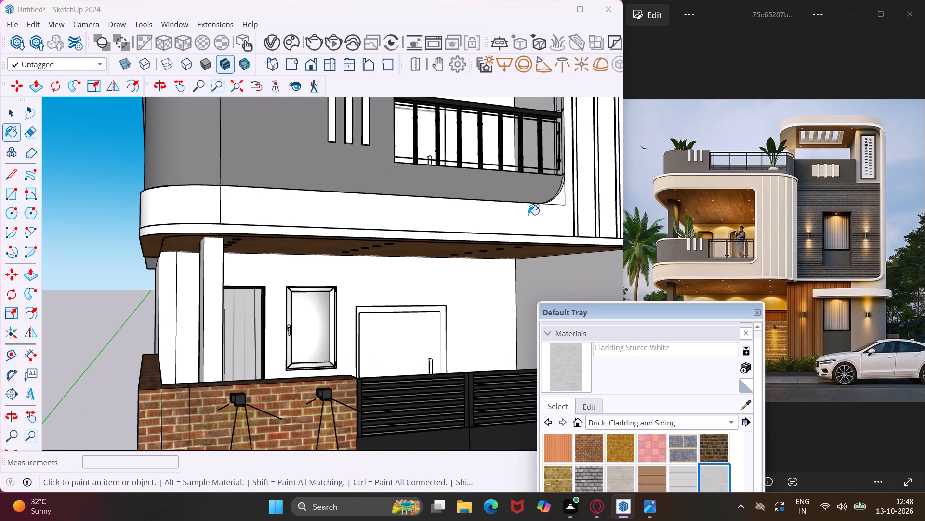
left_click(528, 215)
scroll(528, 215, "down", 2)
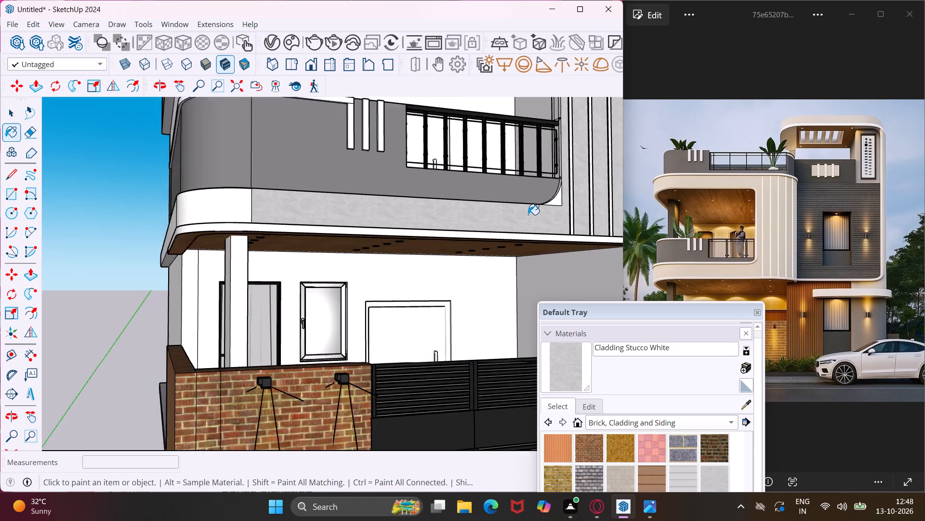
scroll(528, 215, "down", 4)
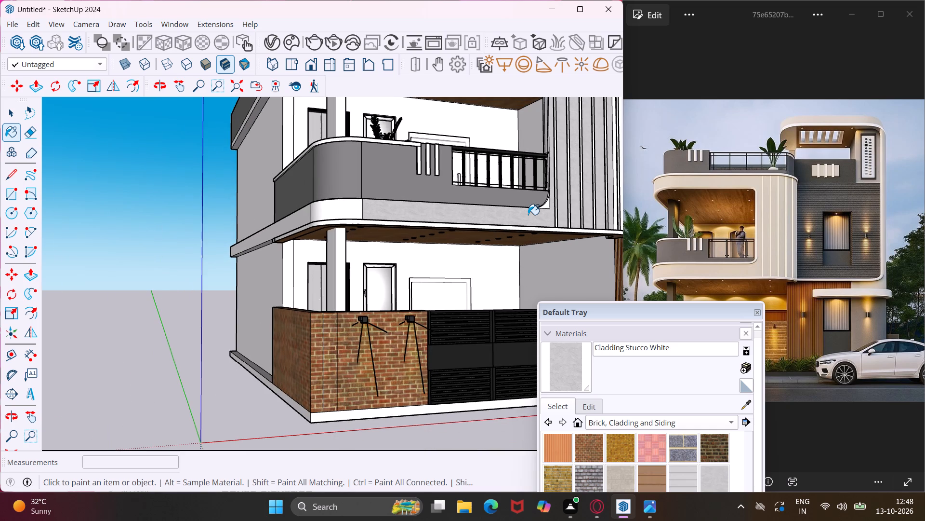
left_click(348, 216)
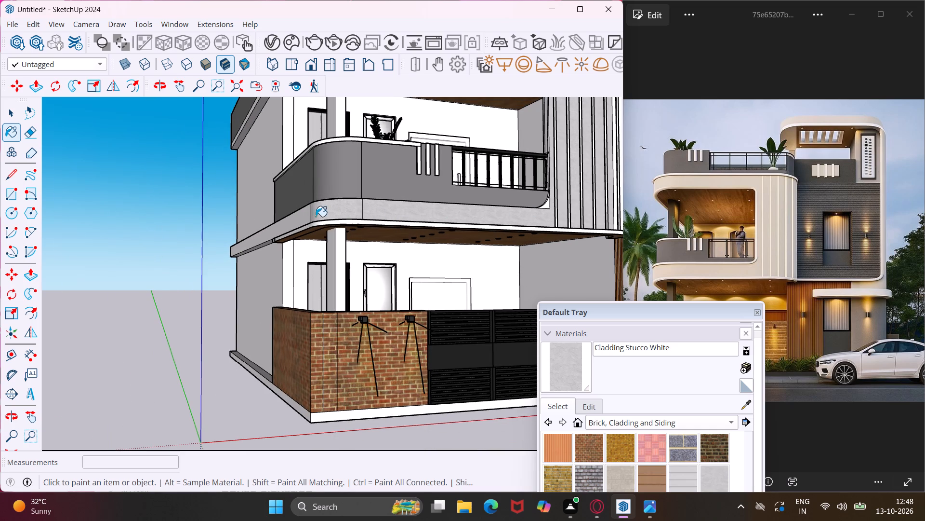
left_click(303, 219)
Paint the thin slab edge under the balcony band and its small end faces with Cladding Stucco White.
scroll(292, 228, "up", 9)
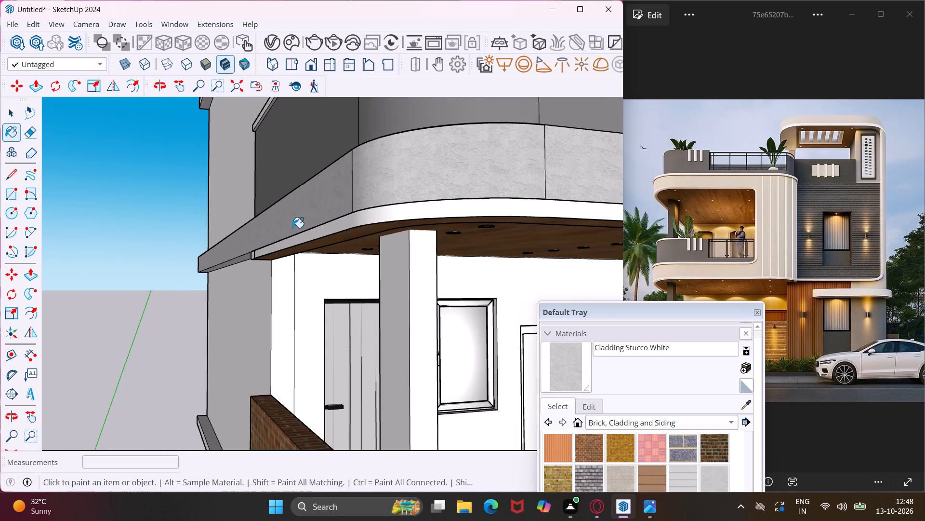
left_click(317, 232)
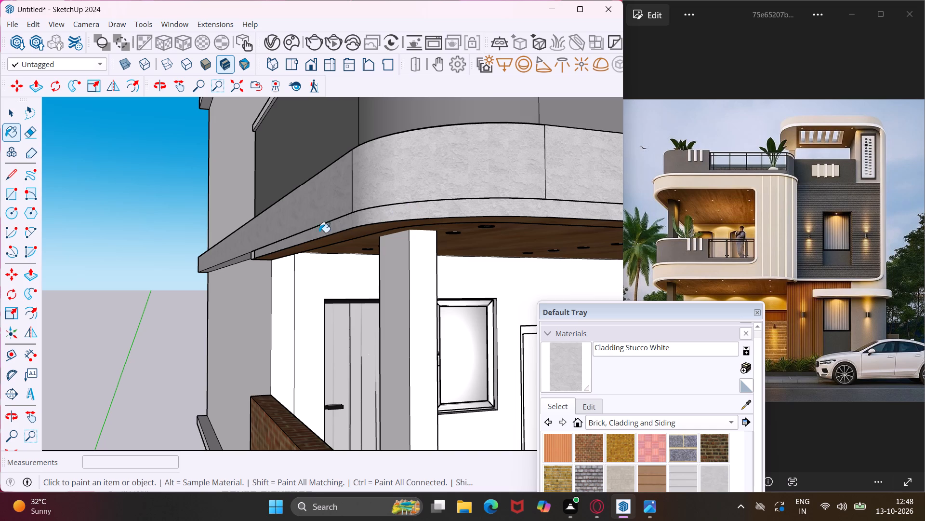
left_click(251, 256)
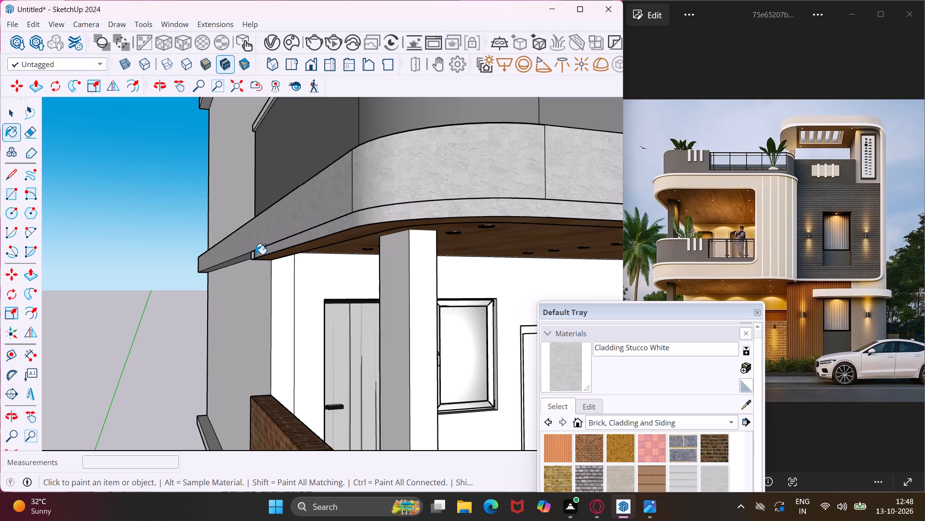
scroll(255, 254, "up", 7)
left_click(250, 258)
Paint the ground-floor porch back wall and its side corner faces with Cladding Stucco White.
left_click(299, 297)
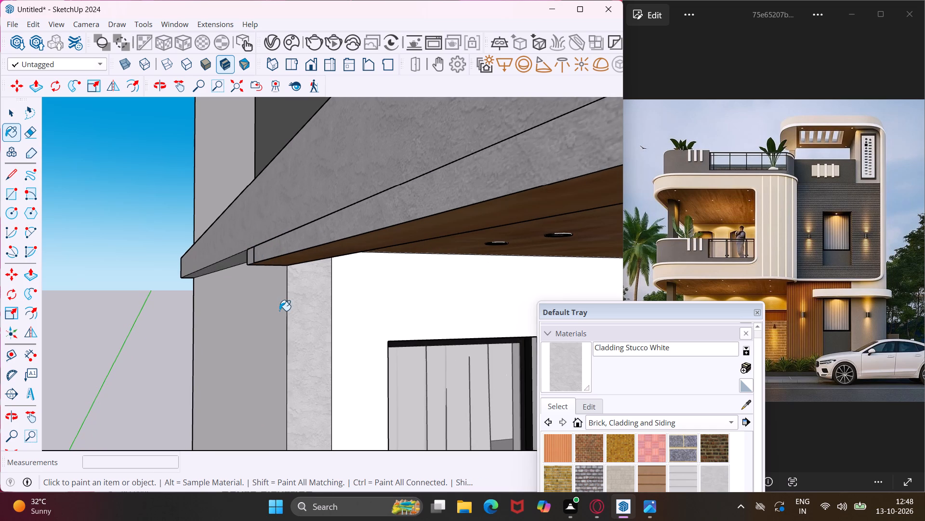
left_click(279, 311)
left_click(348, 304)
scroll(238, 334, "down", 9)
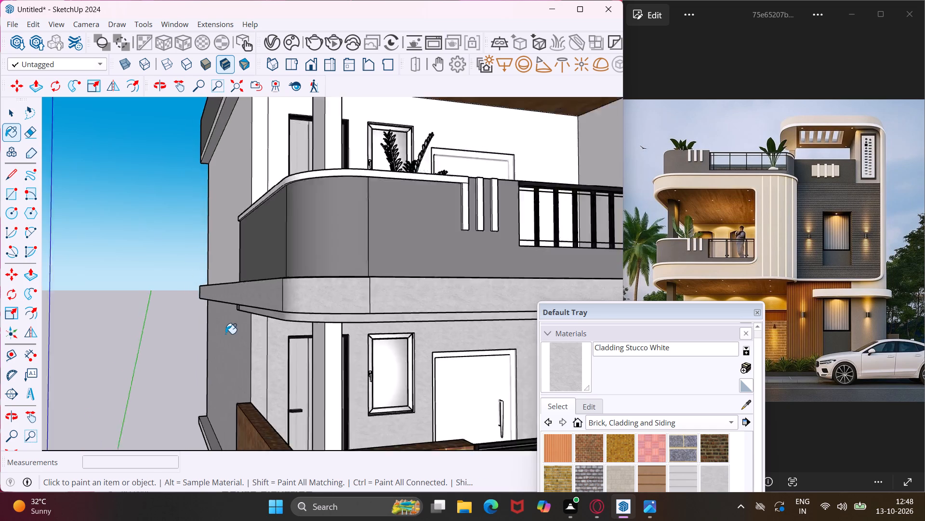
scroll(225, 334, "down", 5)
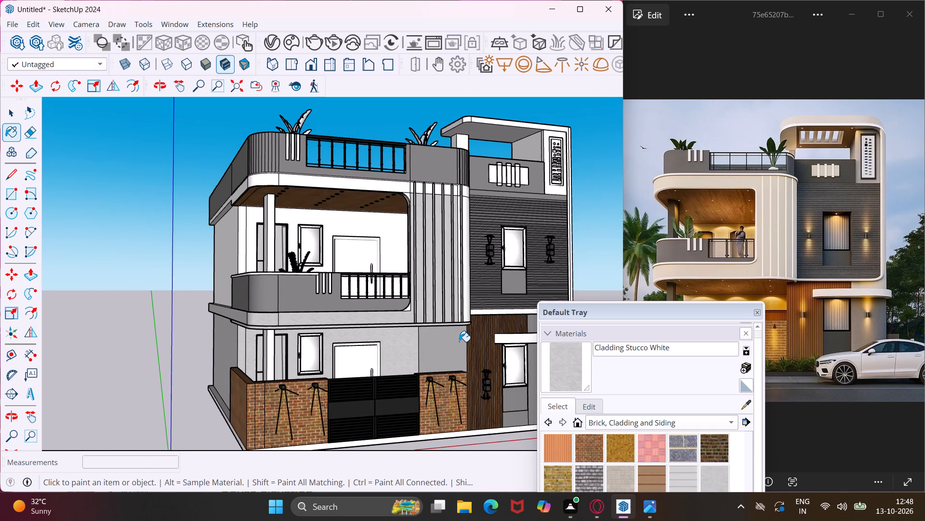
Paint the ribbed vertical wall beside the balcony and the band above the wood cladding with Cladding Stucco White.
scroll(459, 341, "up", 6)
left_click(472, 288)
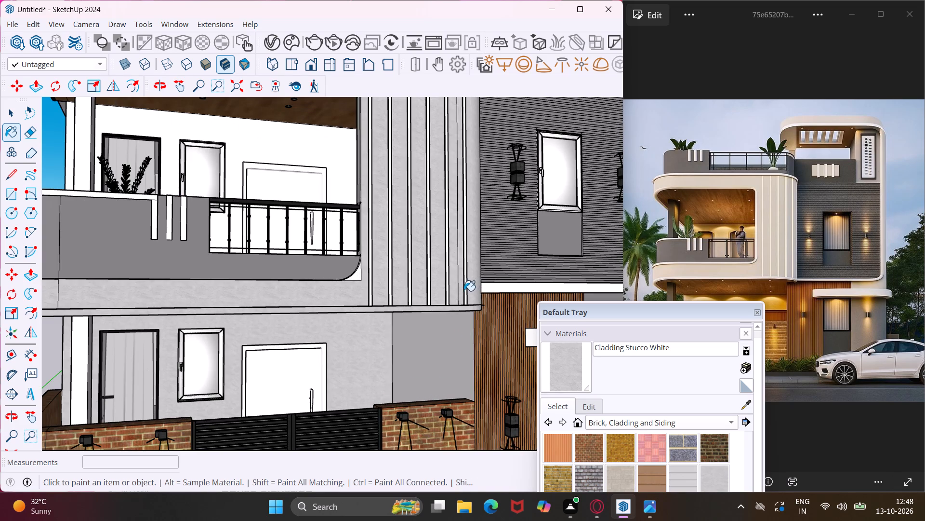
left_click(517, 285)
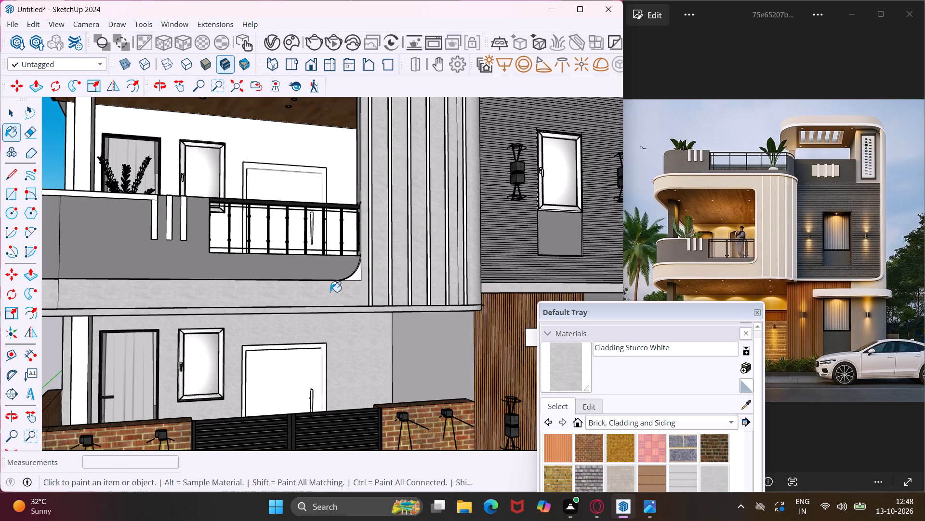
Paint the corner patch, curved edge and vertical reveal at the balcony opening with Cladding Stucco White.
scroll(350, 270, "up", 7)
left_click(363, 279)
middle_click_drag(372, 284, 435, 317)
scroll(396, 277, "up", 6)
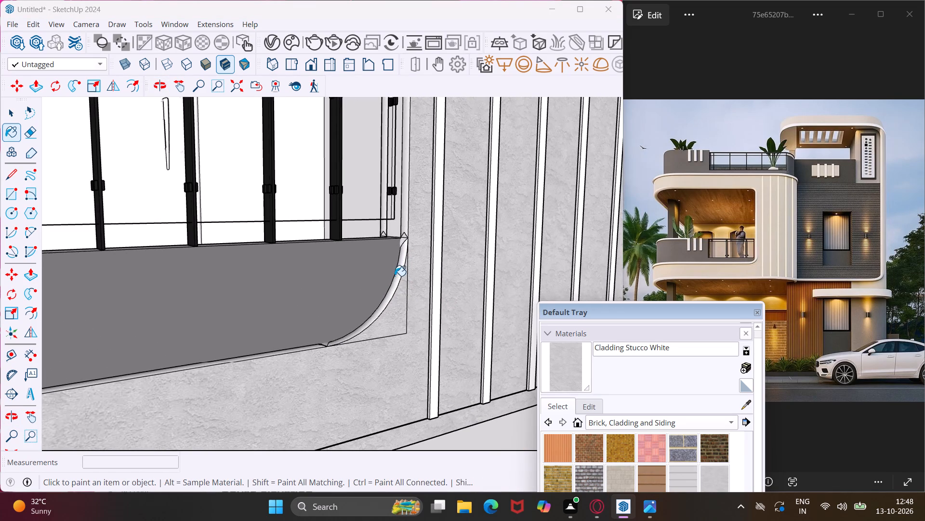
left_click(395, 276)
left_click(403, 216)
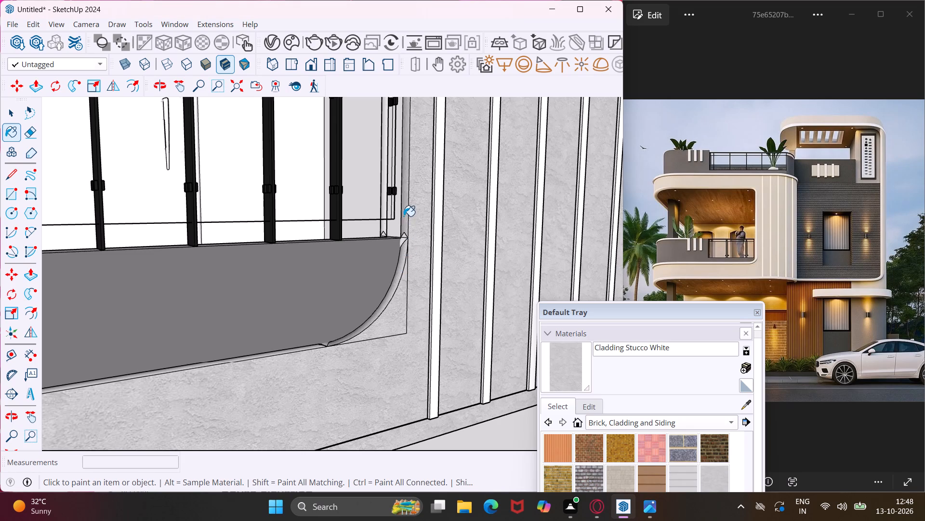
scroll(398, 243, "down", 12)
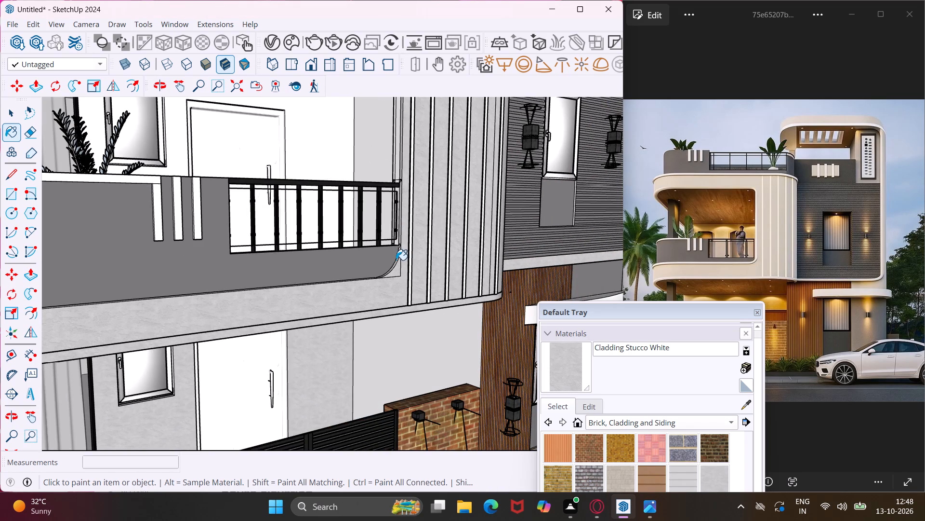
scroll(396, 260, "down", 6)
Paint the first-floor balcony back wall, its corner strips and the adjoining outer side wall with Cladding Stucco White.
left_click(352, 167)
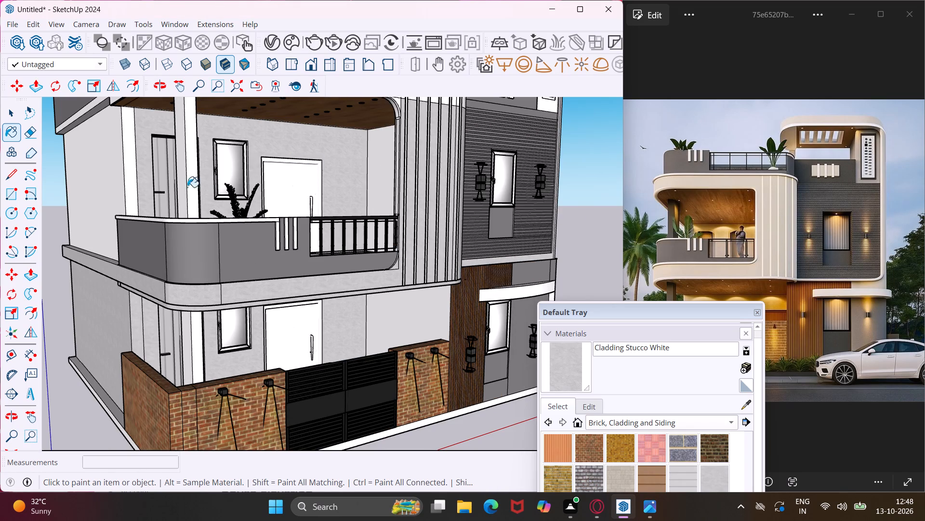
left_click(125, 177)
left_click(128, 184)
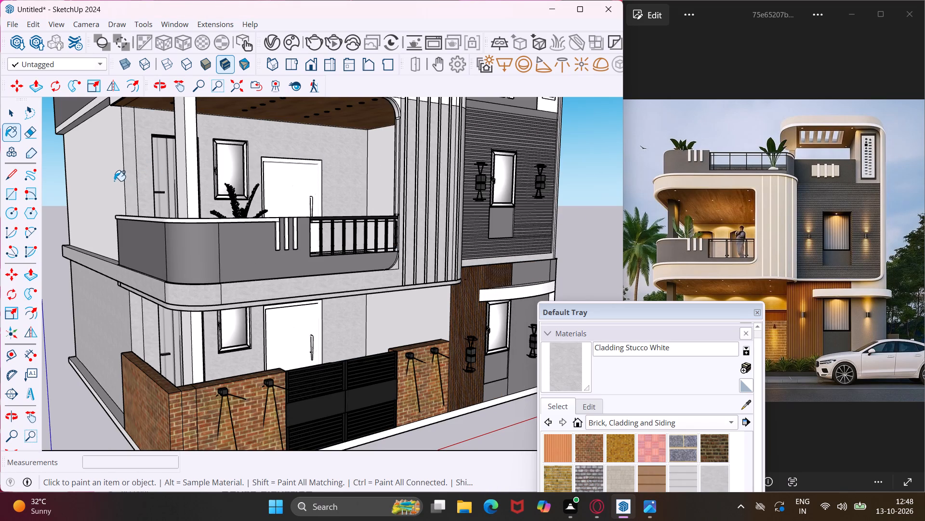
left_click(114, 181)
scroll(115, 181, "up", 3)
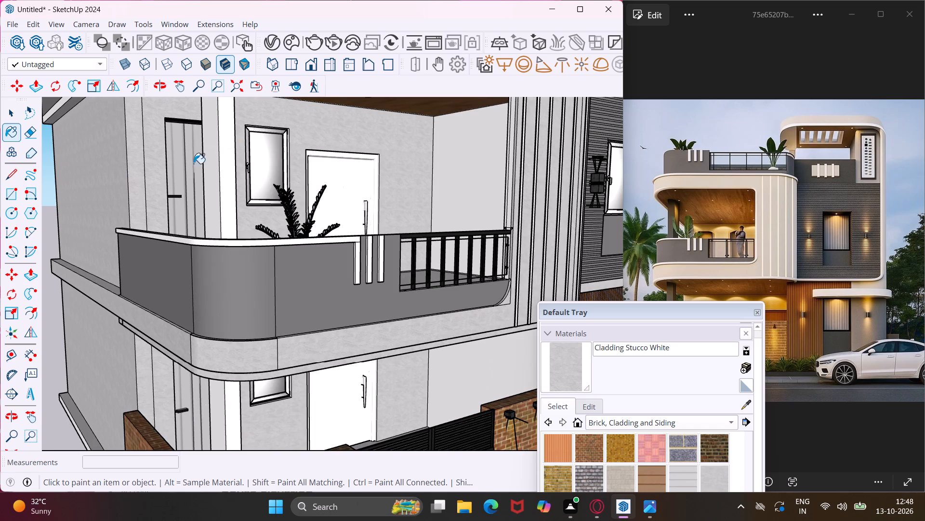
scroll(186, 171, "down", 10)
scroll(267, 130, "up", 7)
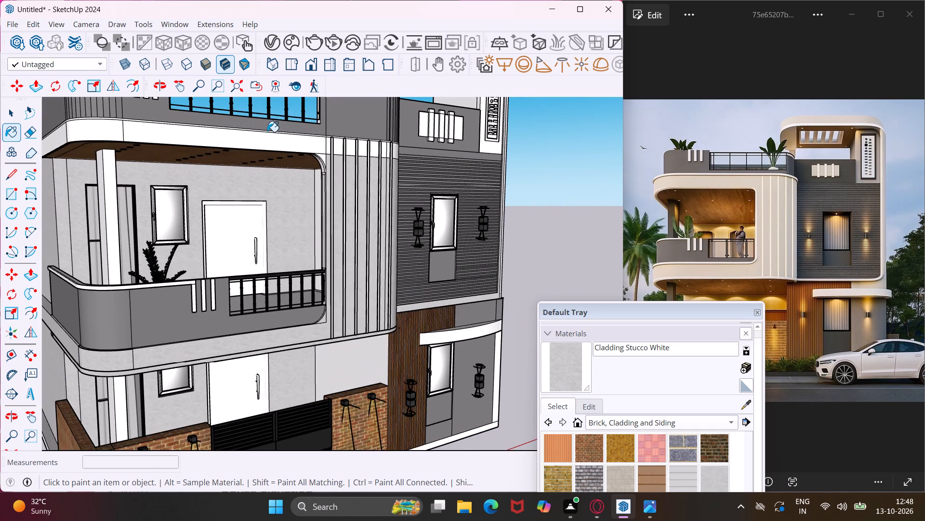
Paint the band above the first-floor balcony, from the top of the ribbed wall around the curved corner, with Cladding Stucco White.
left_click(268, 138)
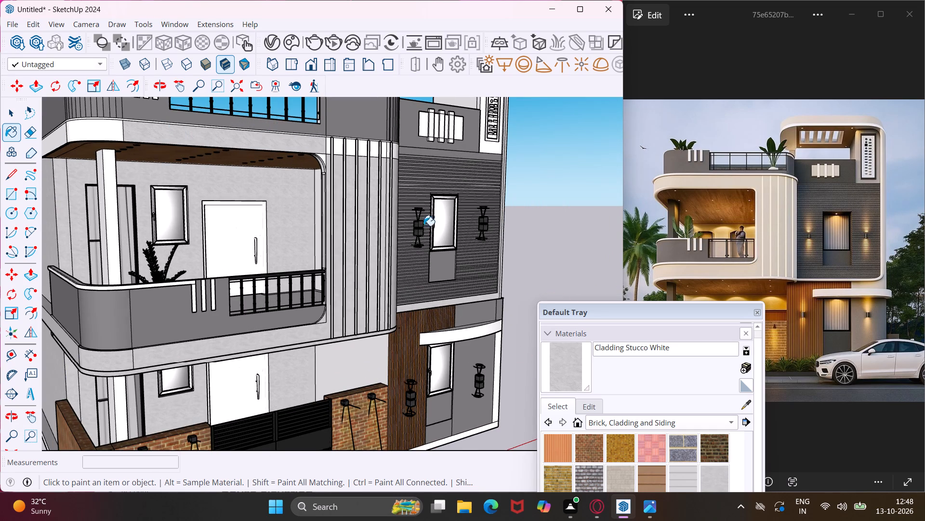
left_click(325, 147)
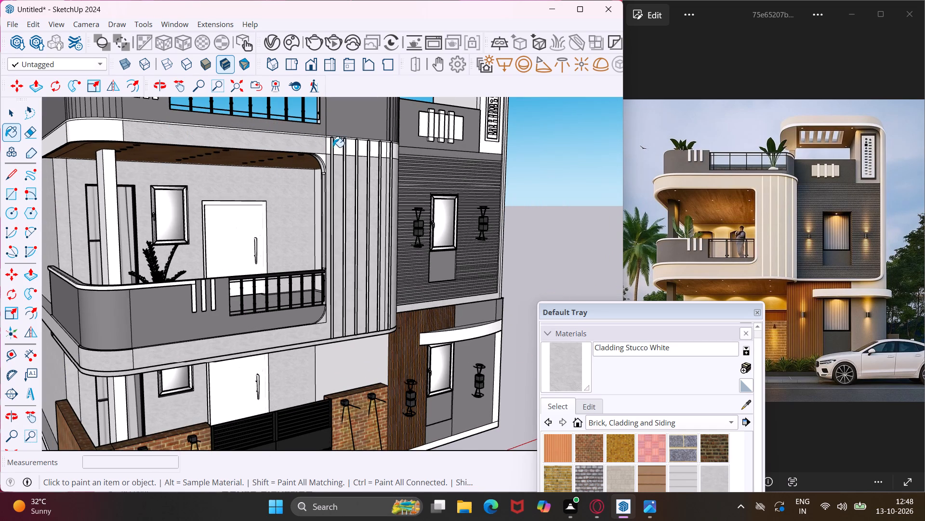
left_click(335, 146)
scroll(335, 145, "up", 6)
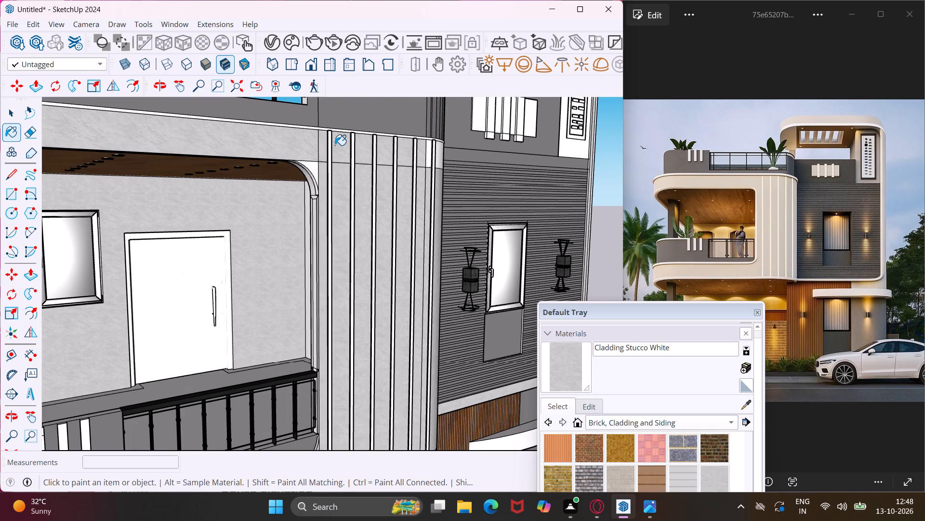
left_click(427, 158)
scroll(374, 165, "down", 3)
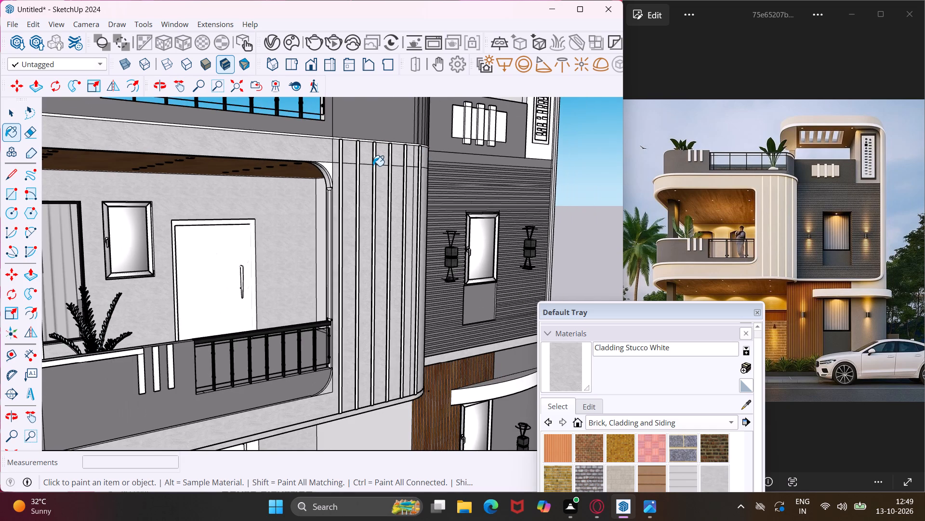
scroll(373, 166, "down", 6)
scroll(328, 171, "down", 1)
left_click(200, 150)
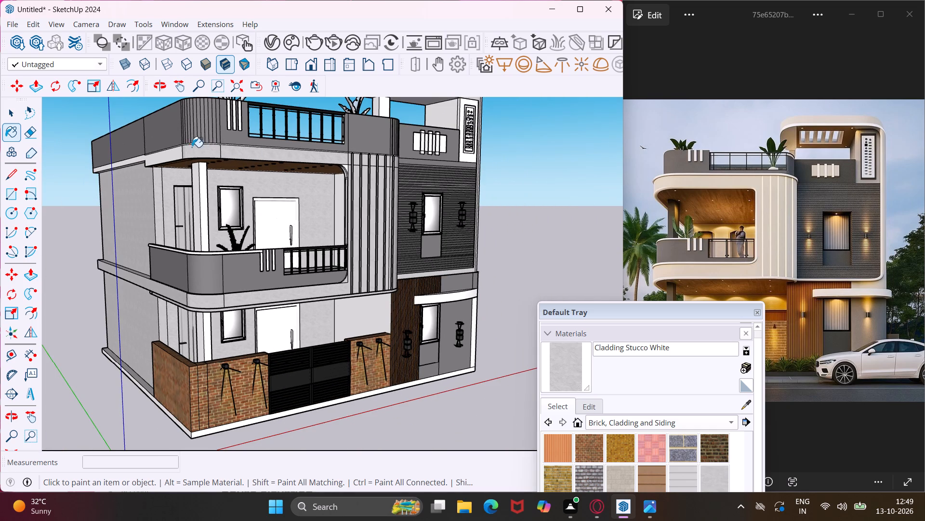
left_click(173, 152)
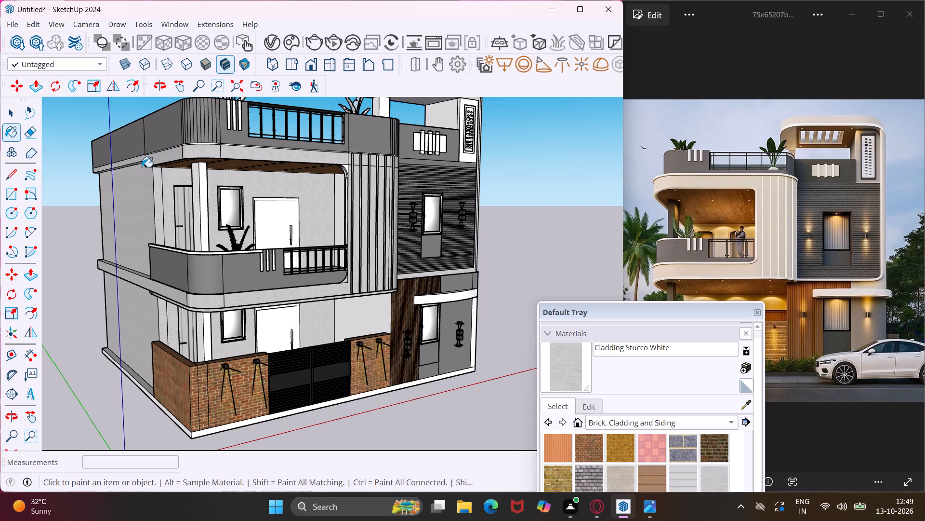
Paint the front and top faces of the curved canopy above the ground-floor window with Cladding Stucco White.
scroll(451, 304, "up", 8)
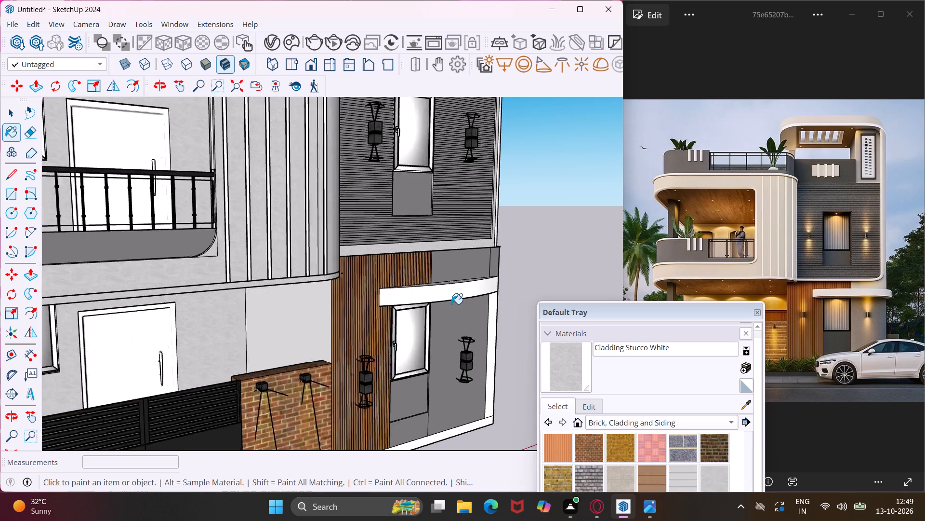
scroll(451, 304, "up", 1)
left_click(455, 291)
middle_click_drag(454, 291, 370, 287)
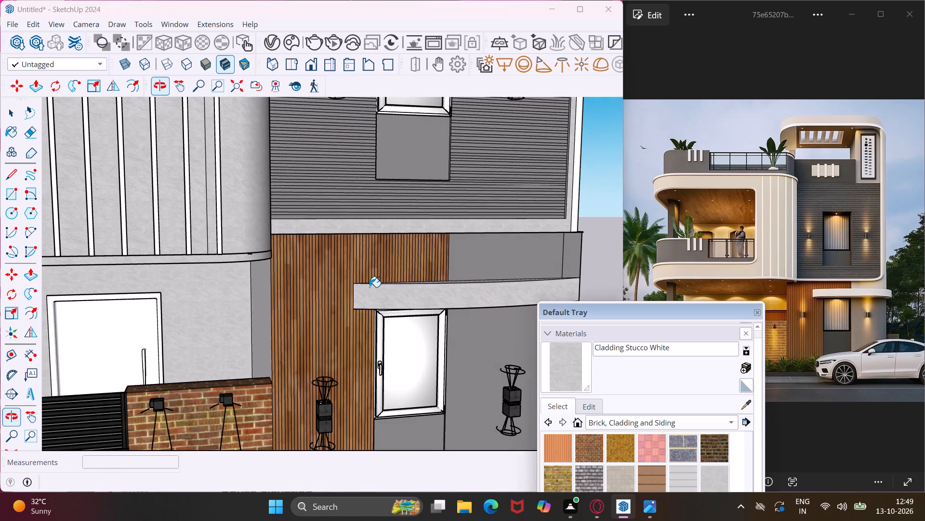
scroll(430, 290, "up", 1)
middle_click_drag(430, 292, 436, 341)
scroll(453, 292, "up", 3)
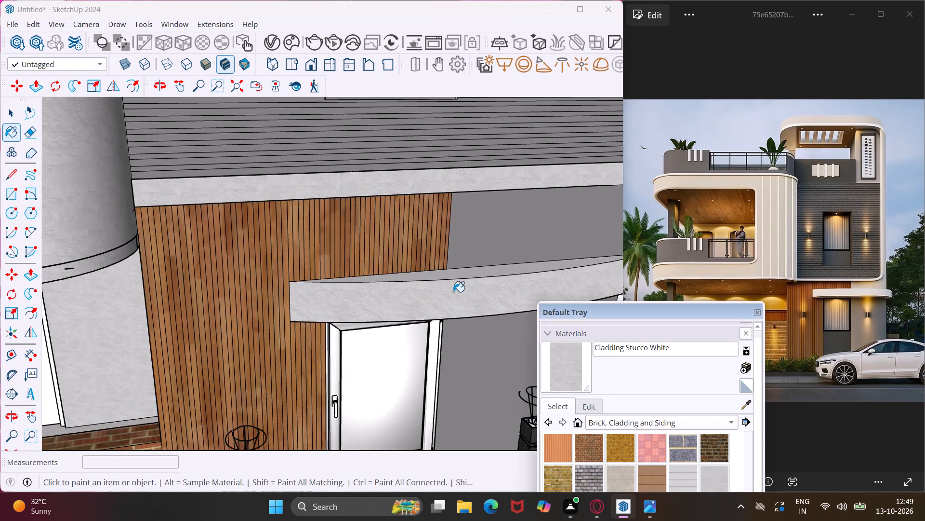
scroll(453, 292, "up", 4)
left_click(470, 271)
scroll(373, 294, "down", 4)
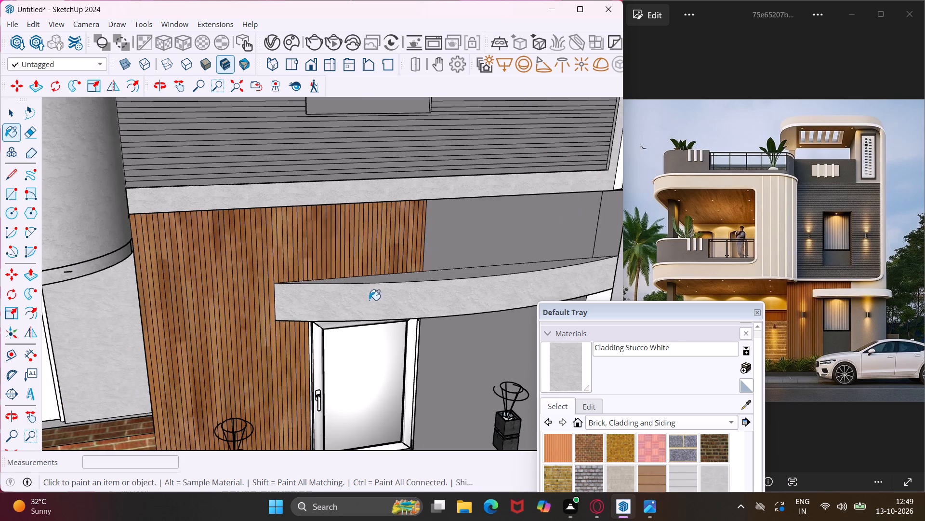
middle_click_drag(370, 300, 291, 297)
scroll(286, 296, "down", 7)
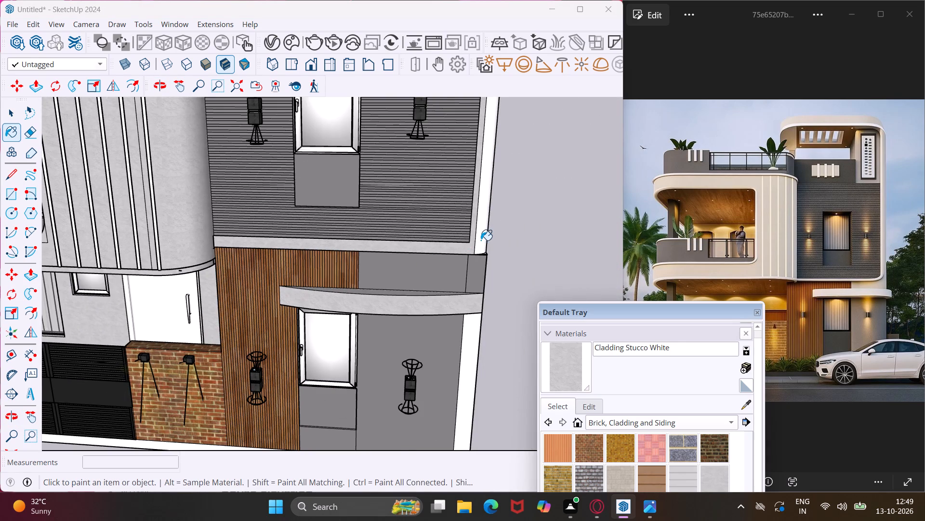
Paint the outer vertical edge strip beside the grooved first-floor wall with Cladding Stucco White.
scroll(481, 240, "up", 2)
left_click(481, 239)
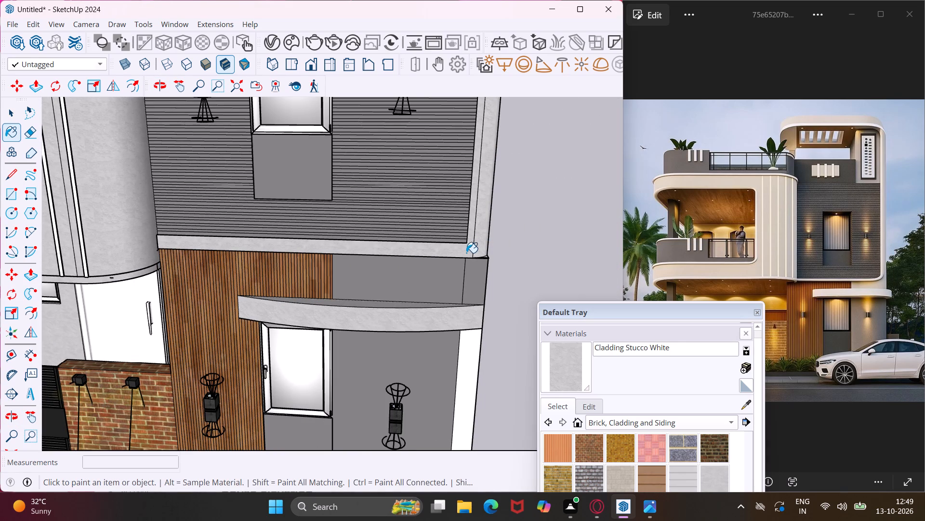
Paint the remaining edge faces of the terrace roof slab and two faces of its supporting column with Cladding Stucco White.
scroll(466, 253, "down", 5)
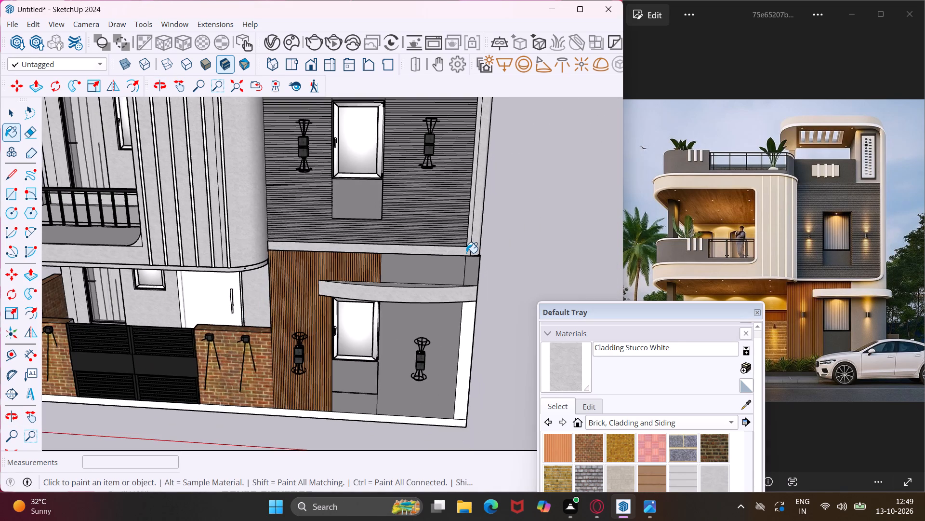
scroll(465, 253, "down", 11)
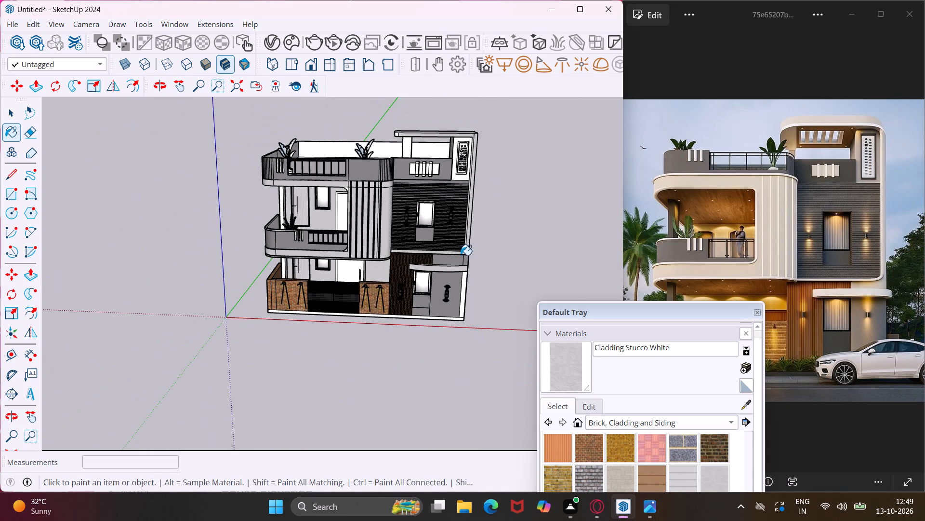
scroll(403, 132, "up", 10)
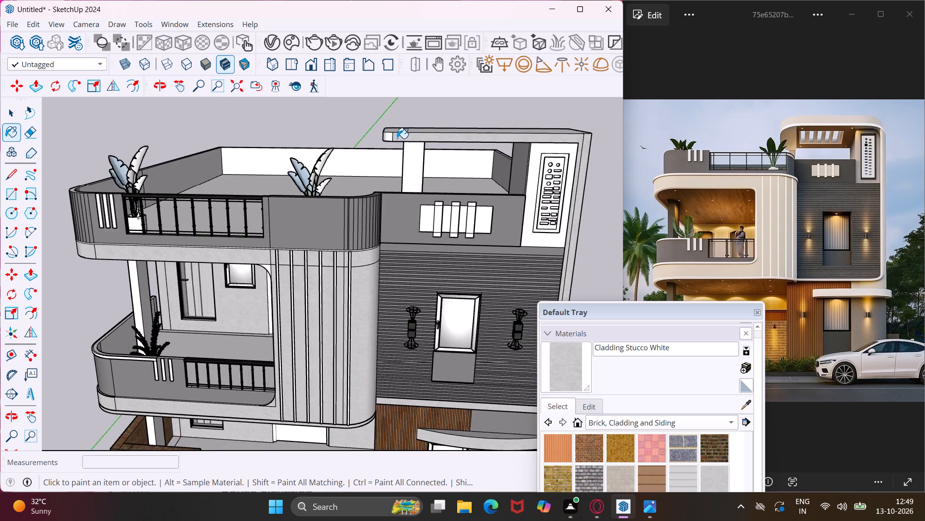
scroll(397, 138, "up", 7)
left_click(388, 134)
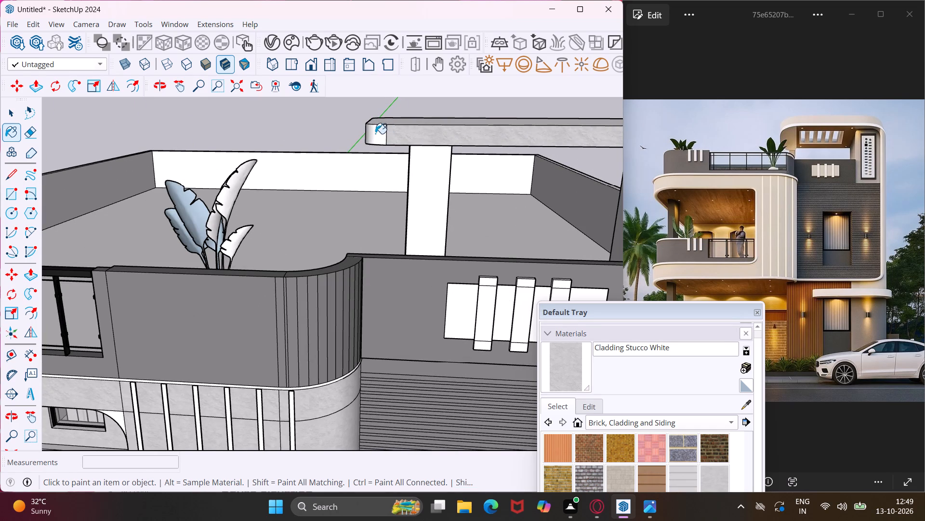
left_click(374, 134)
middle_click_drag(386, 138, 550, 150)
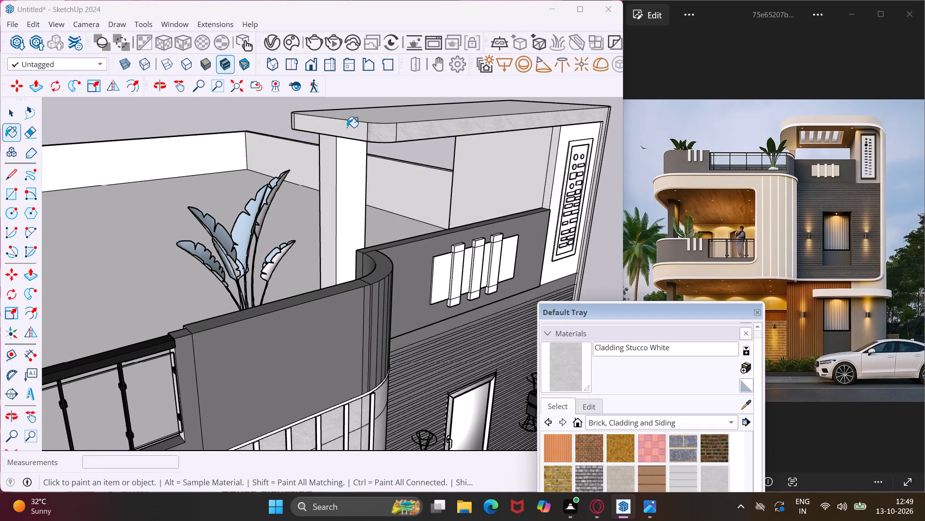
left_click(347, 127)
scroll(296, 123, "up", 4)
left_click(290, 121)
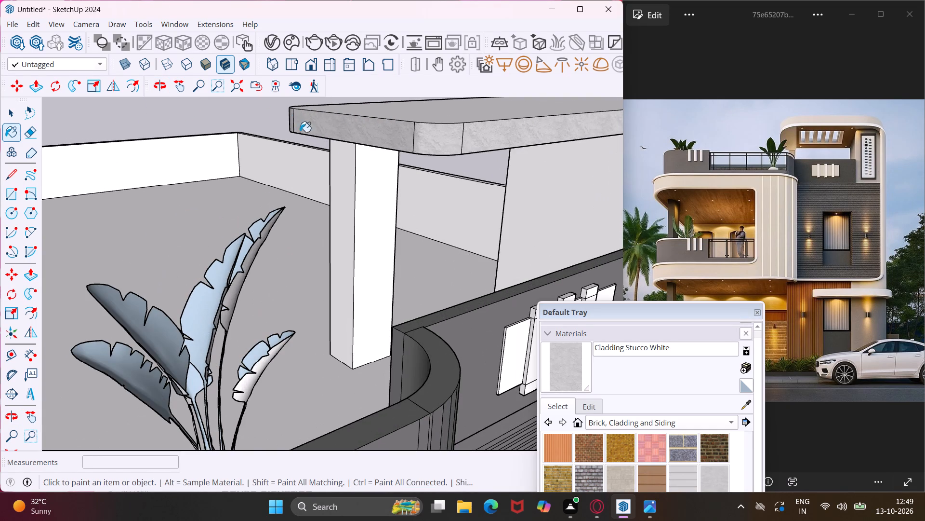
left_click(366, 194)
left_click(352, 209)
Paint the decorative panel on the terrace parapet and the front faces of its three vertical bars with Cladding Stucco White.
middle_click_drag(364, 212, 331, 219)
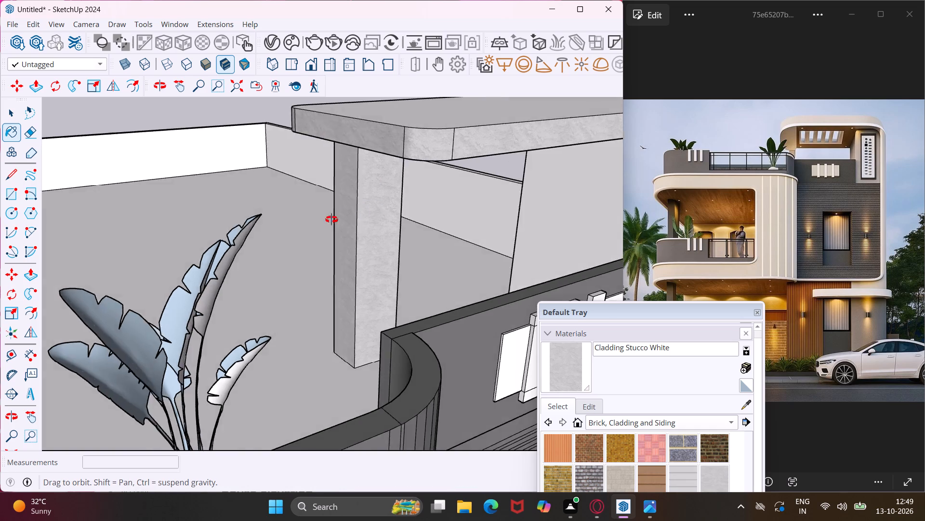
middle_click_drag(331, 219, 209, 207)
middle_click_drag(428, 214, 288, 209)
scroll(456, 213, "down", 5)
left_click(400, 338)
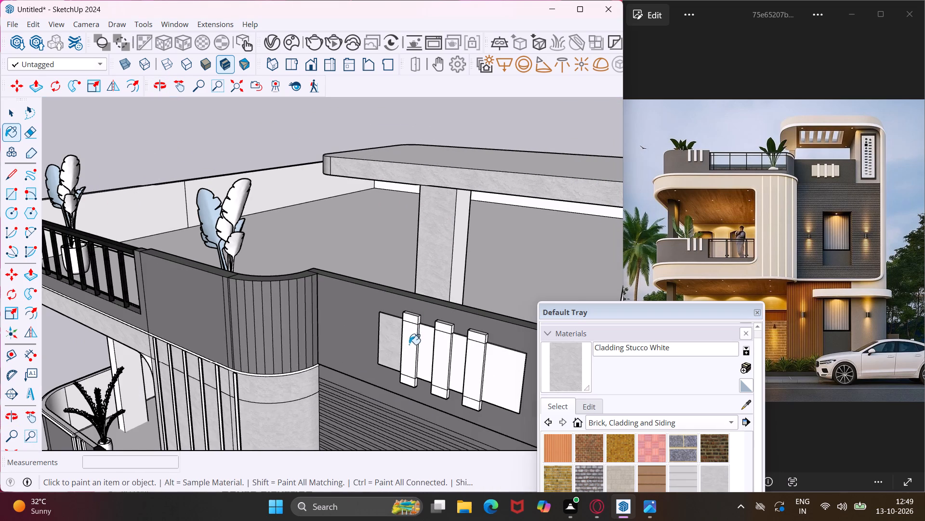
left_click(409, 344)
scroll(422, 344, "up", 4)
left_click(422, 344)
left_click(442, 347)
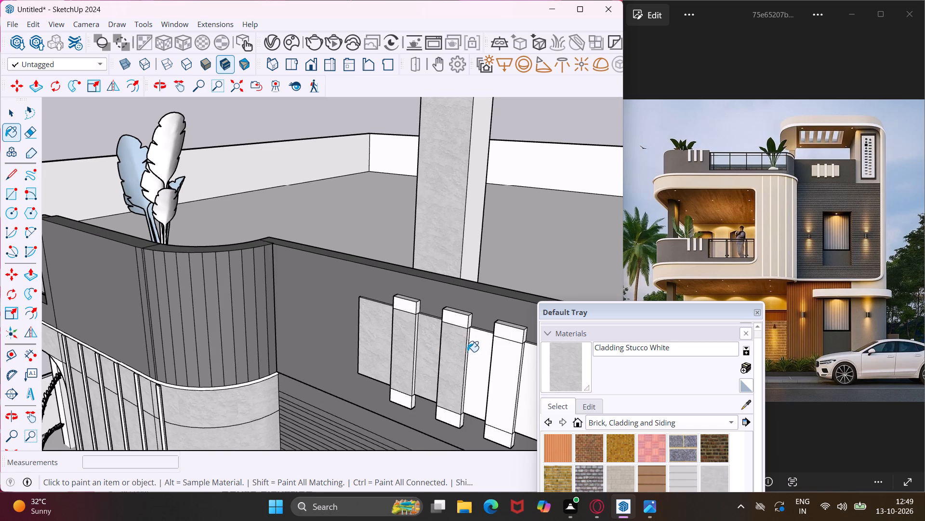
left_click(474, 353)
left_click(498, 362)
left_click(524, 381)
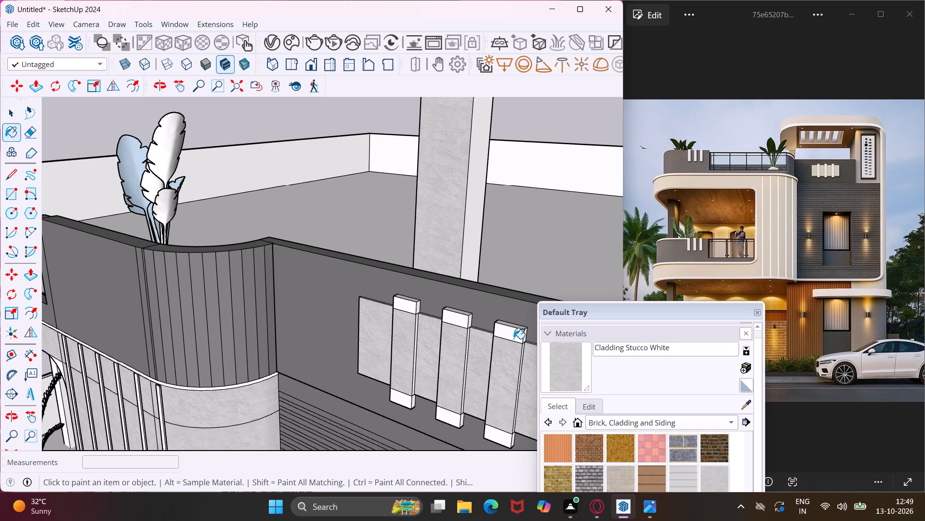
Paint the upper and lower end patches of the three parapet bars with Cladding Stucco White.
left_click(514, 339)
left_click(499, 435)
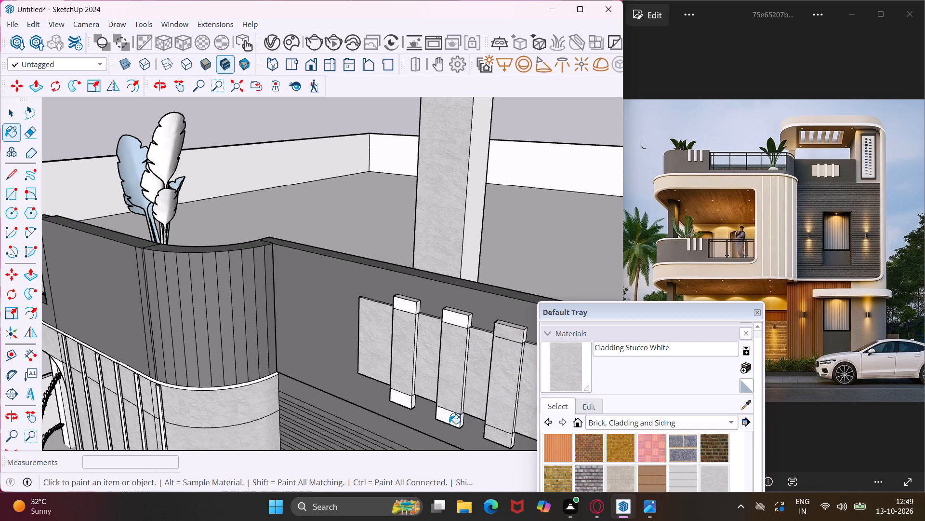
left_click(449, 423)
left_click(405, 400)
scroll(414, 385, "up", 4)
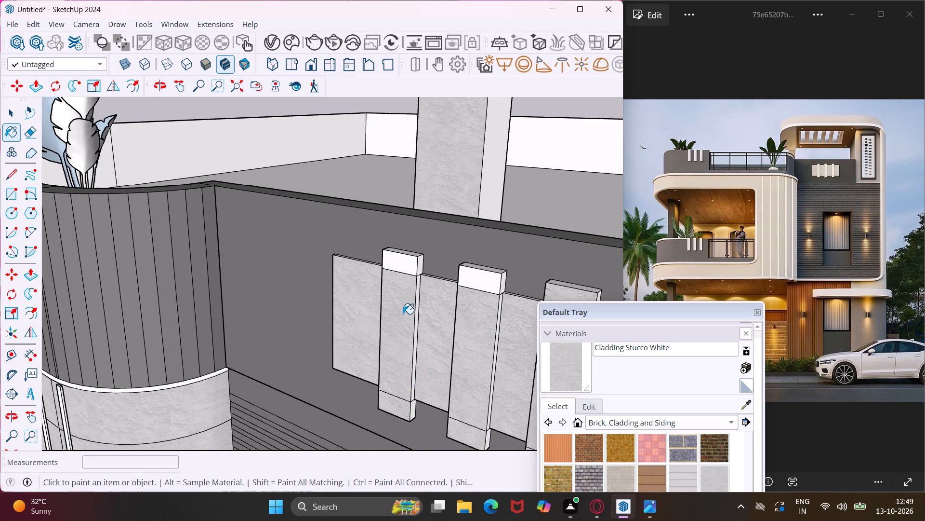
left_click(406, 266)
left_click(486, 289)
Paint the top and side faces of the parapet panel's vertical bars with Cladding Stucco White.
scroll(411, 256, "up", 4)
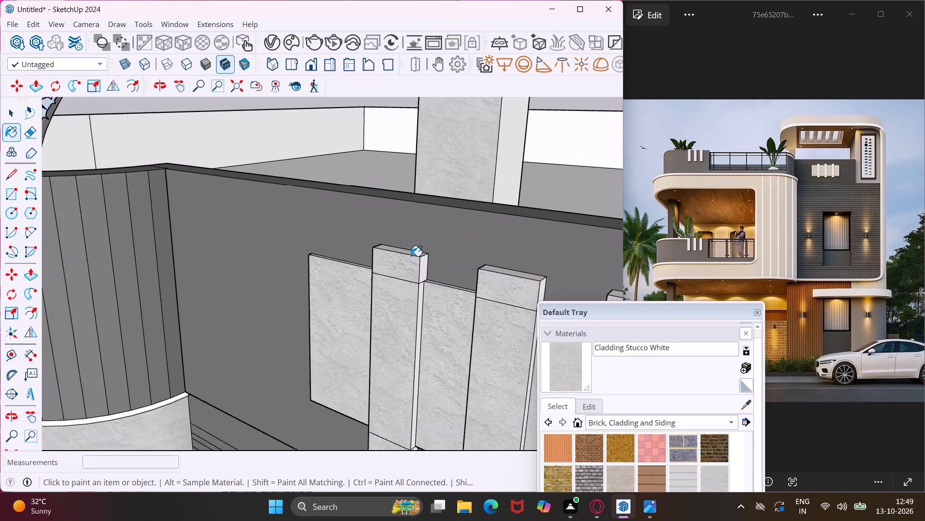
left_click(409, 256)
left_click(424, 272)
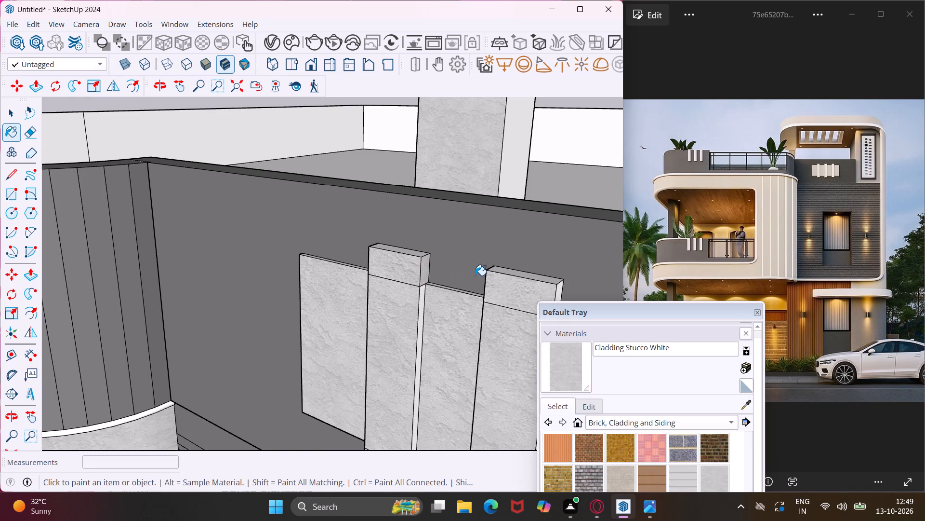
left_click(558, 292)
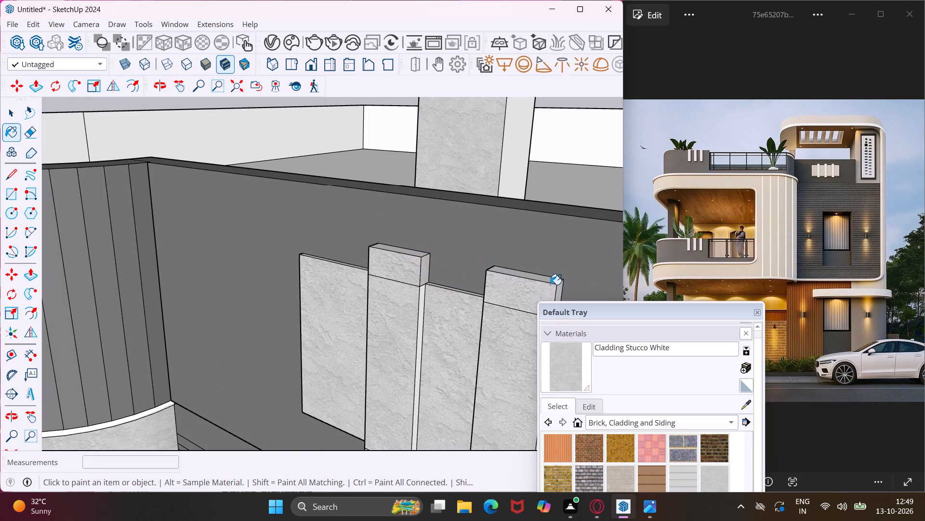
left_click(549, 284)
left_click(419, 322)
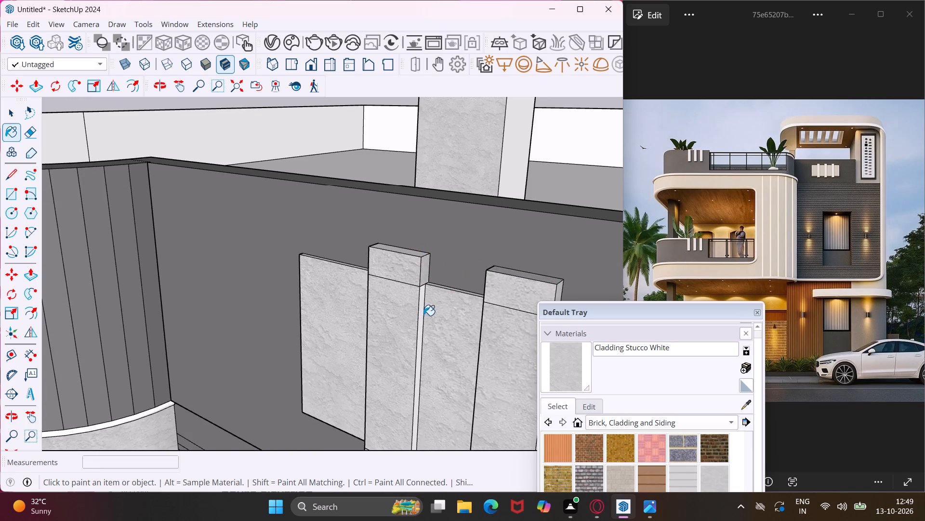
scroll(424, 315, "up", 4)
left_click(422, 309)
Paint the front, end, side and top faces of the parapet panel bar farthest from the curved corner with Color M01 from the Colors library.
scroll(397, 288, "down", 7)
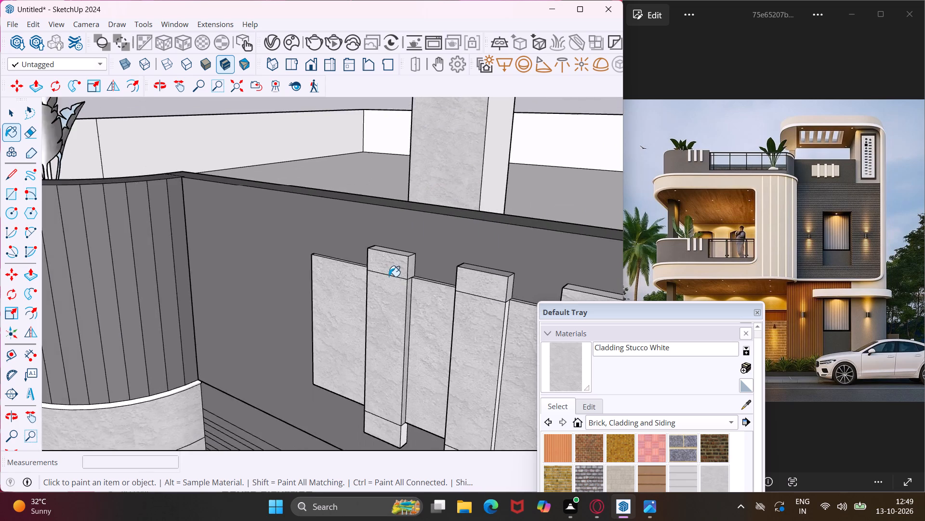
scroll(389, 276, "down", 11)
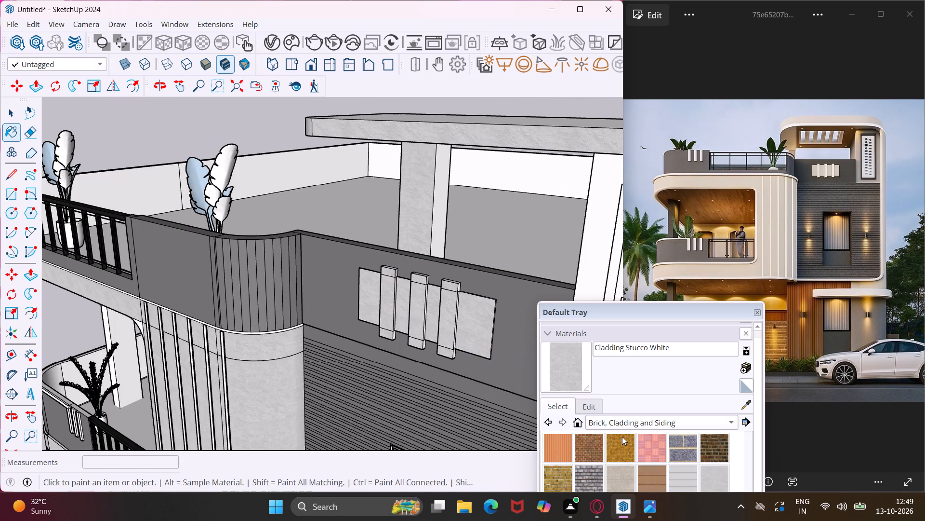
left_click(675, 426)
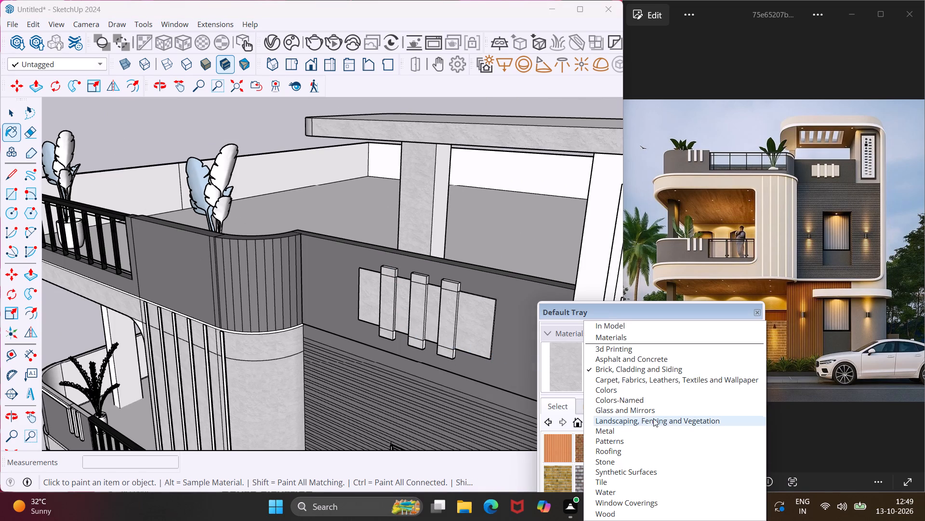
scroll(651, 422, "down", 6)
scroll(622, 467, "down", 5)
scroll(603, 504, "down", 4)
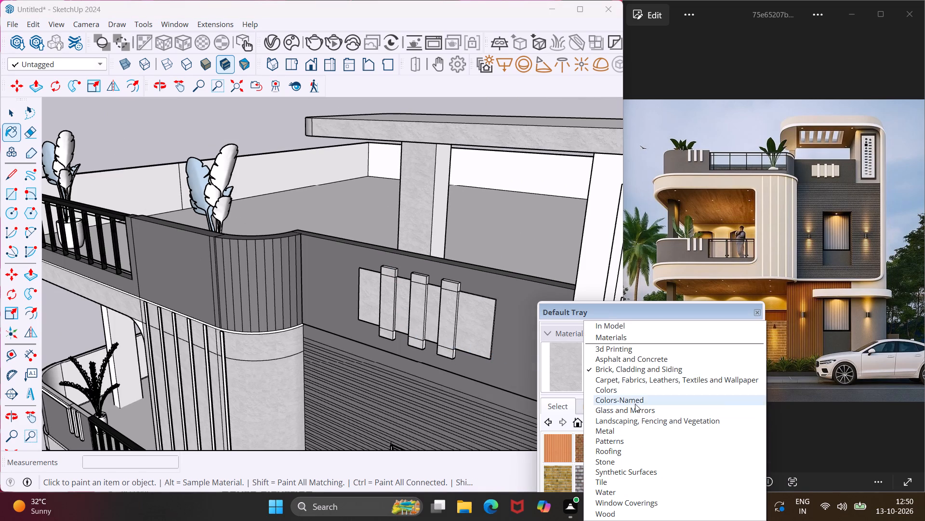
left_click(634, 391)
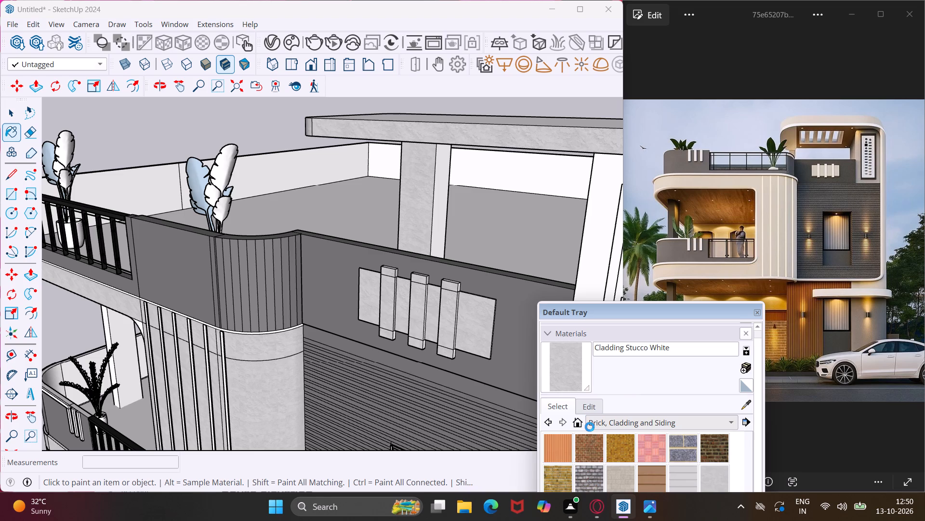
scroll(594, 431, "down", 15)
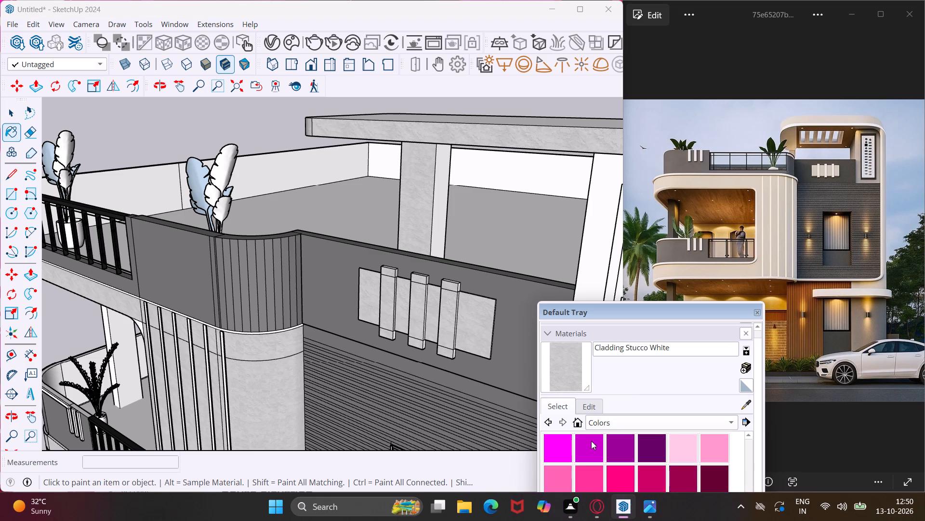
scroll(590, 445, "down", 5)
scroll(589, 450, "up", 2)
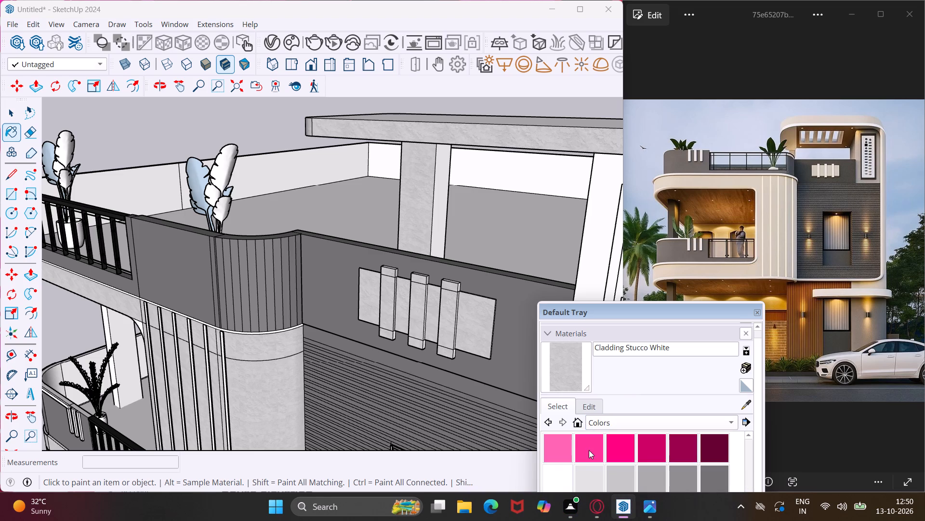
left_click(589, 474)
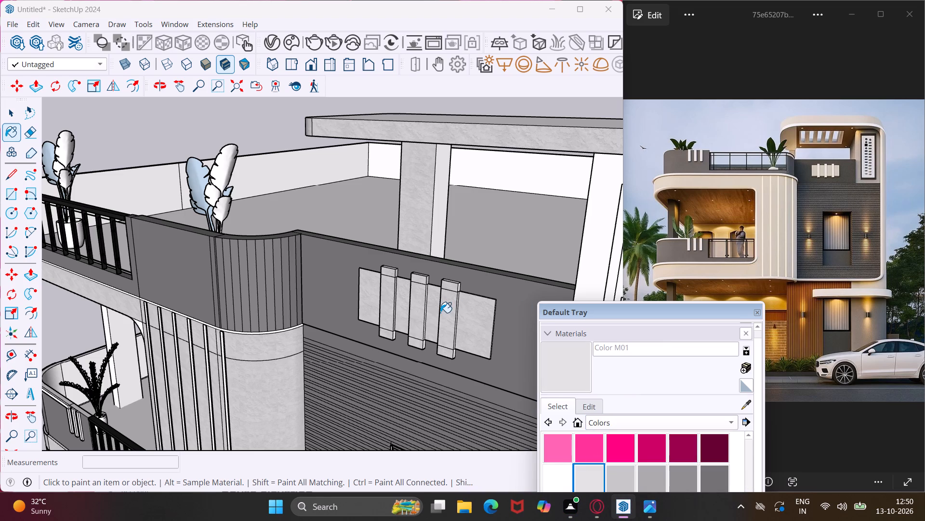
scroll(440, 313, "up", 10)
left_click(454, 323)
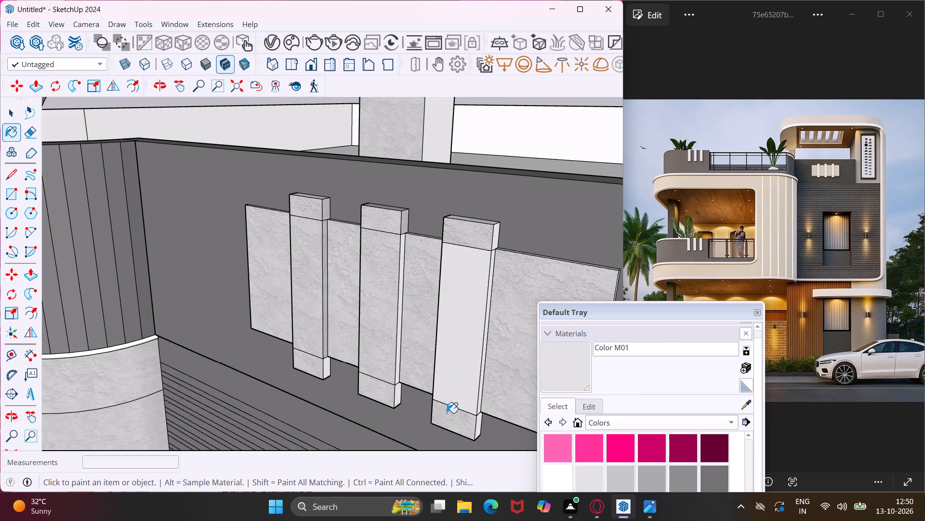
left_click(448, 418)
left_click(474, 238)
left_click(492, 237)
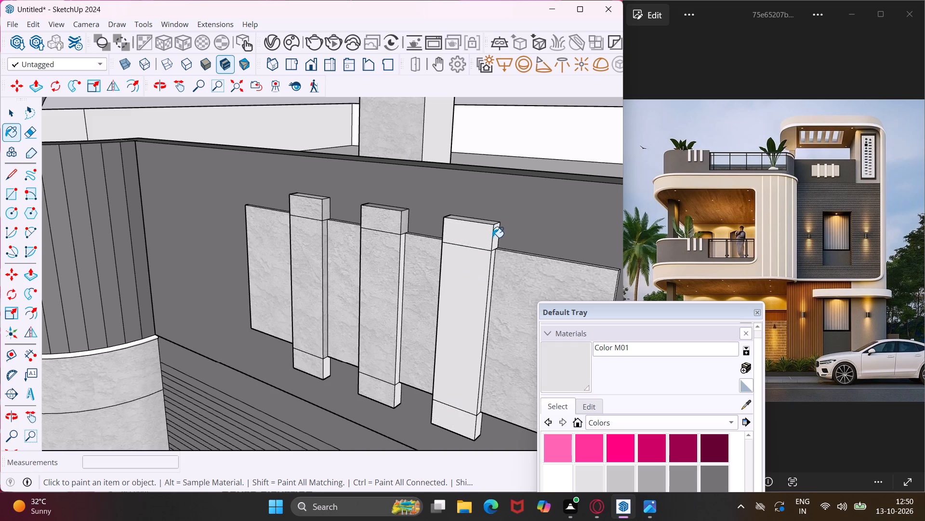
left_click(493, 233)
left_click(483, 226)
Paint the faces of the middle parapet bar and the bar nearest the curved corner with Color M01.
left_click(384, 393)
left_click(389, 360)
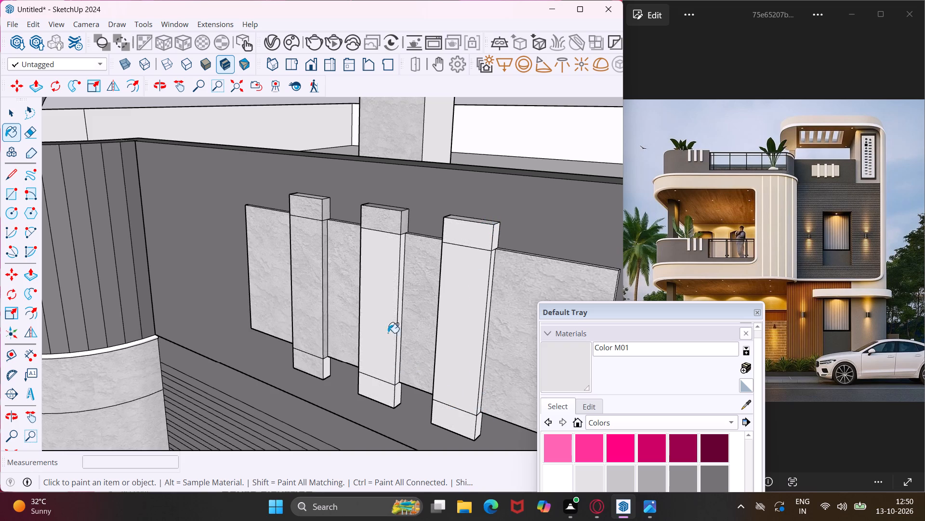
left_click(393, 227)
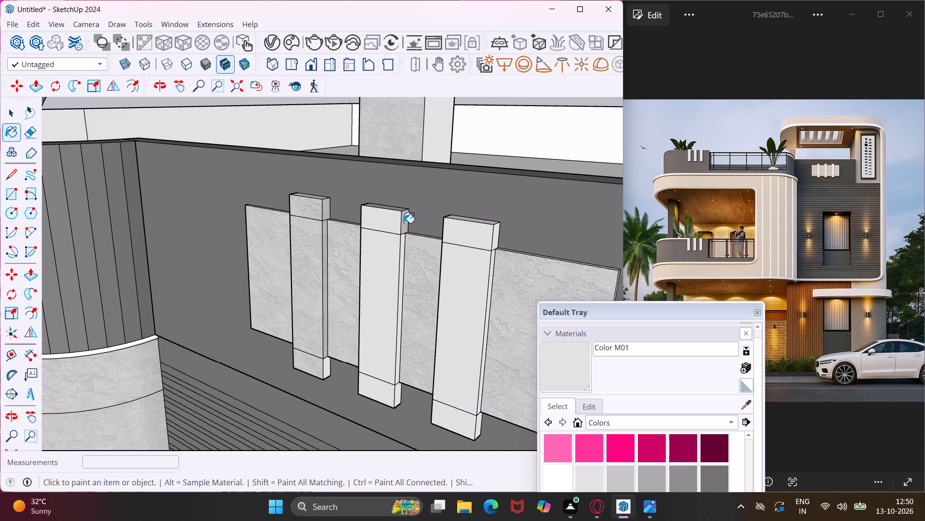
left_click(403, 223)
left_click(394, 208)
left_click_drag(304, 373, 304, 367)
left_click_drag(304, 367, 304, 364)
left_click_drag(314, 331, 313, 324)
left_click(318, 205)
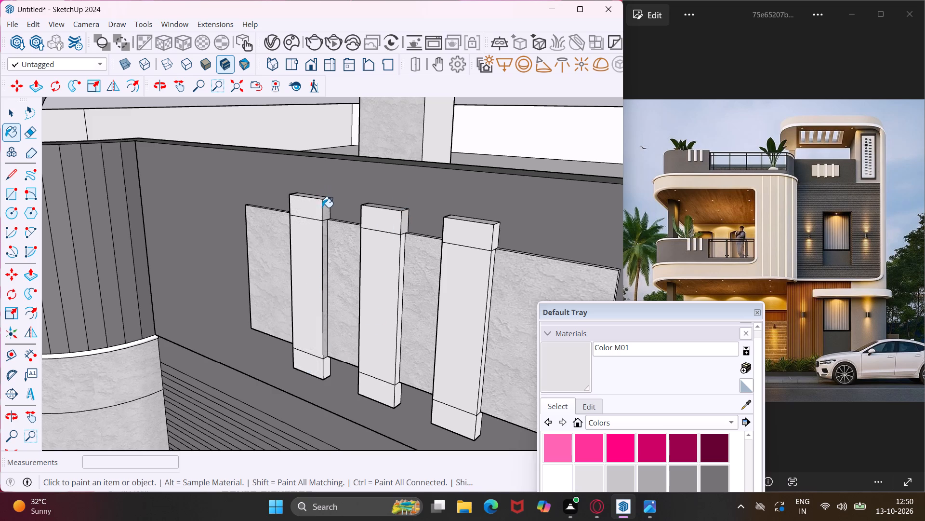
left_click(325, 208)
left_click(325, 259)
Paint the trim band below the curved parapet and the front faces of two vertical strips beneath it with Color M01.
middle_click_drag(325, 259, 330, 259)
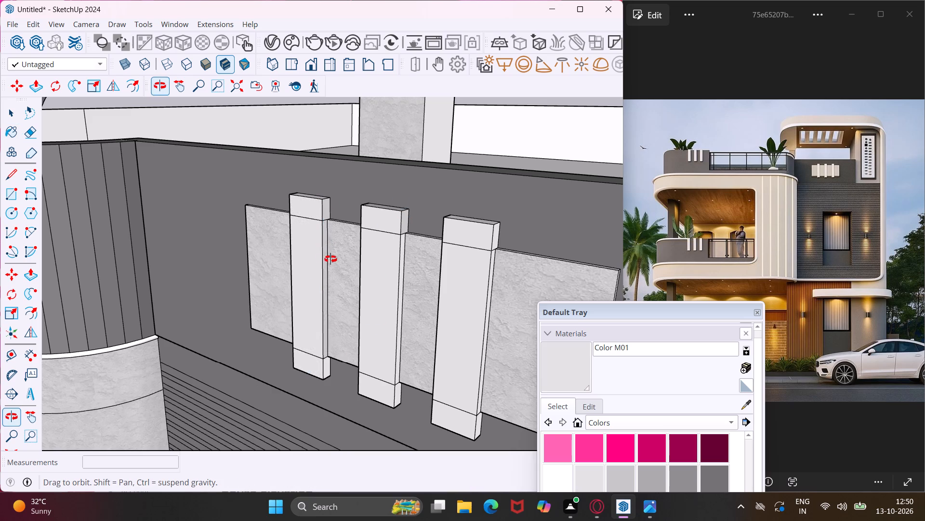
middle_click_drag(330, 259, 540, 229)
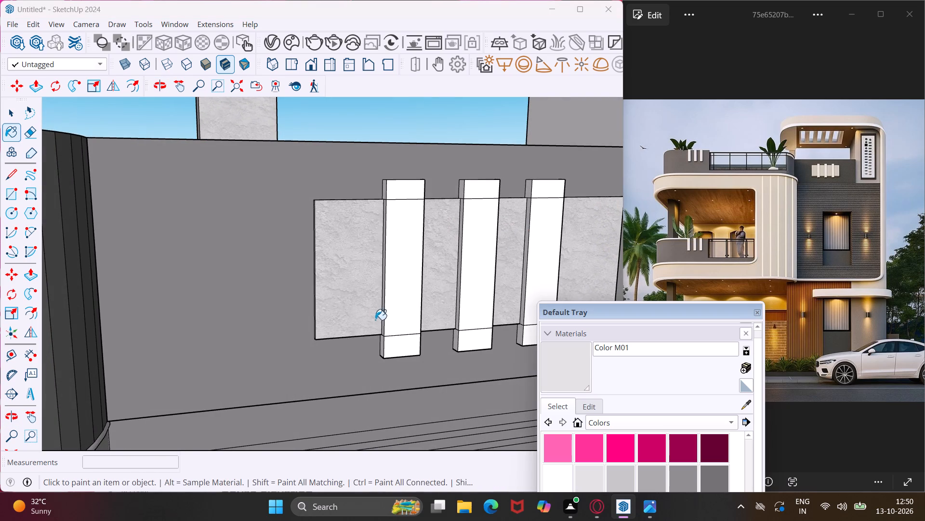
scroll(371, 302, "down", 12)
scroll(241, 352, "up", 7)
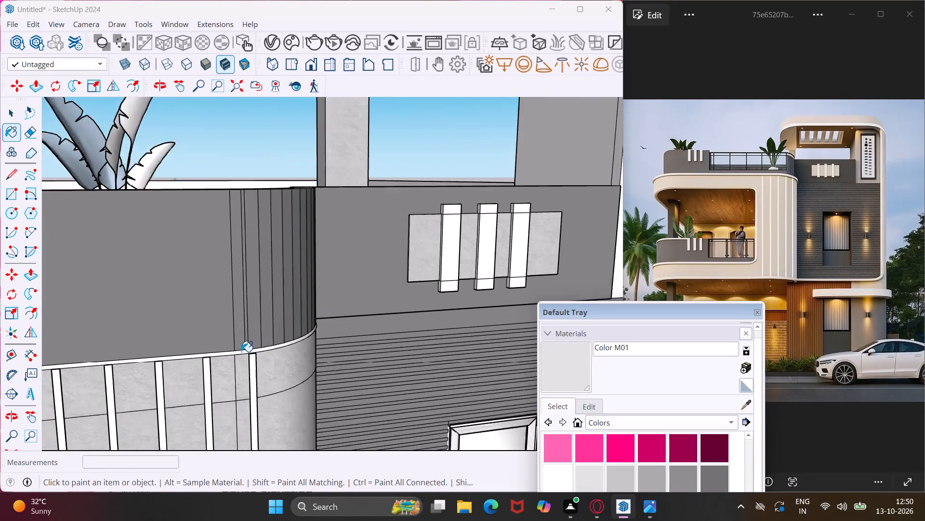
scroll(241, 352, "up", 6)
left_click(240, 353)
left_click(266, 366)
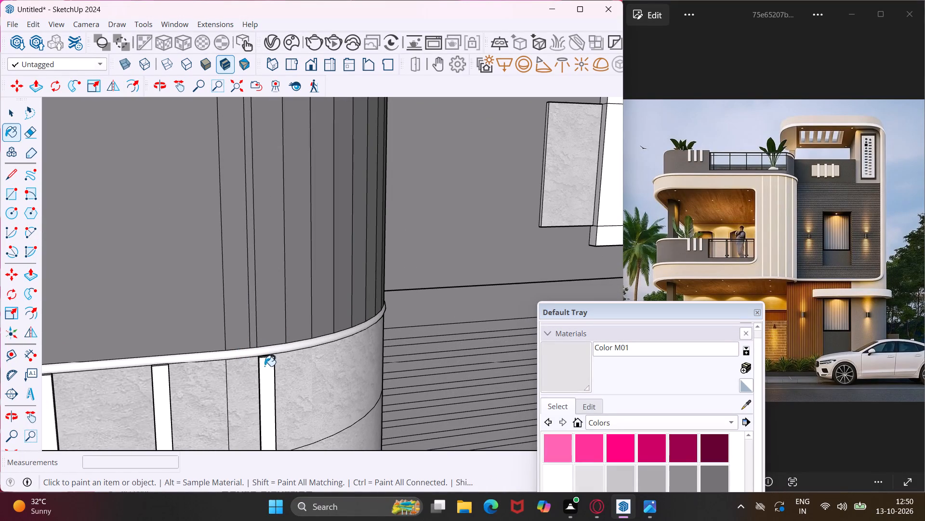
left_click(160, 417)
Paint the exposed faces of the other vertical strips on the stucco wall, working toward the balcony arch, with Color M01.
middle_click_drag(164, 404, 317, 350)
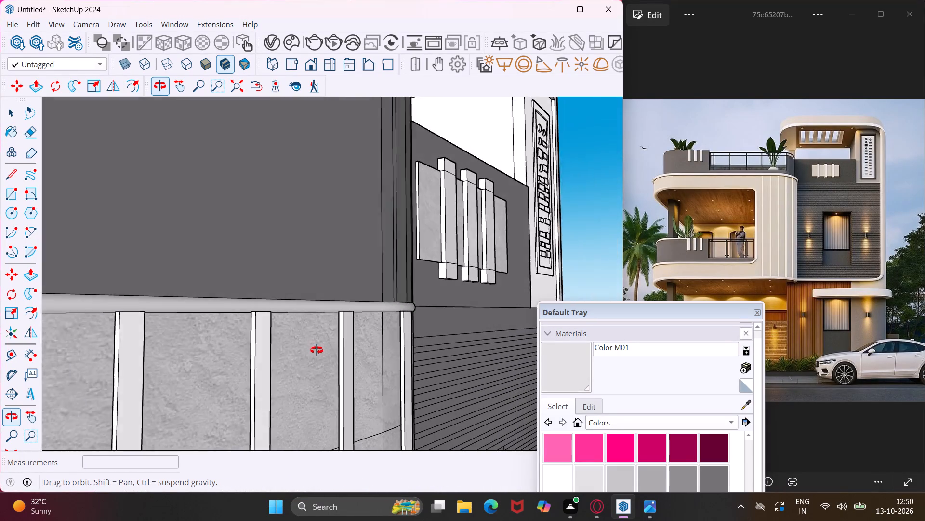
middle_click_drag(317, 350, 321, 349)
left_click(276, 345)
left_click(145, 417)
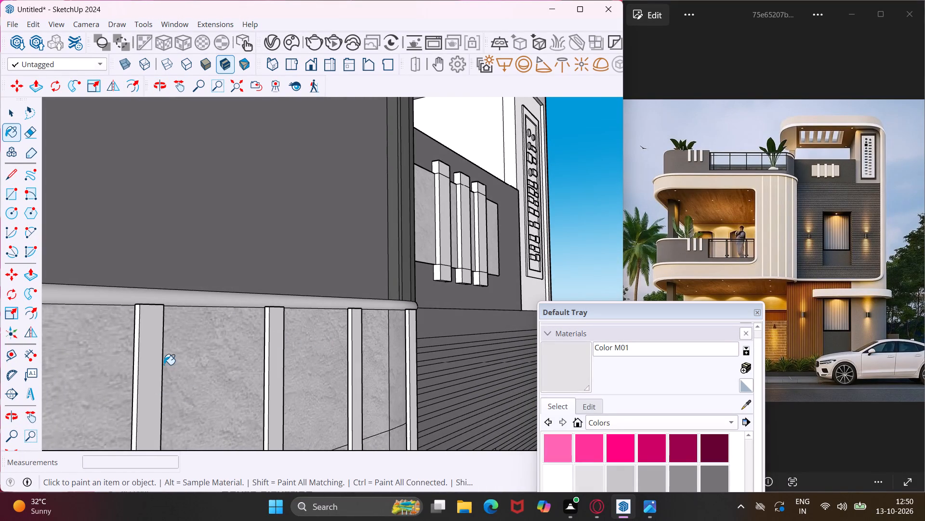
scroll(164, 365, "down", 11)
left_click(91, 376)
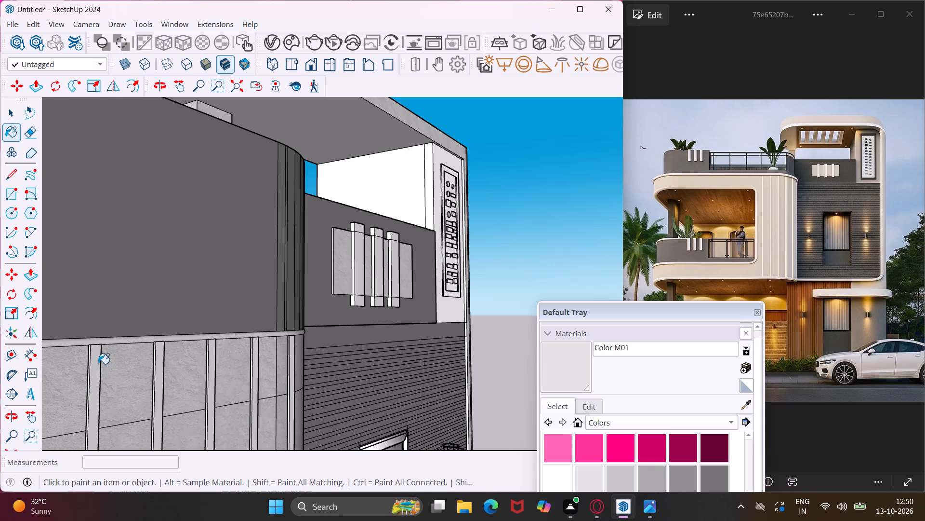
scroll(117, 336, "down", 11)
scroll(82, 387, "up", 4)
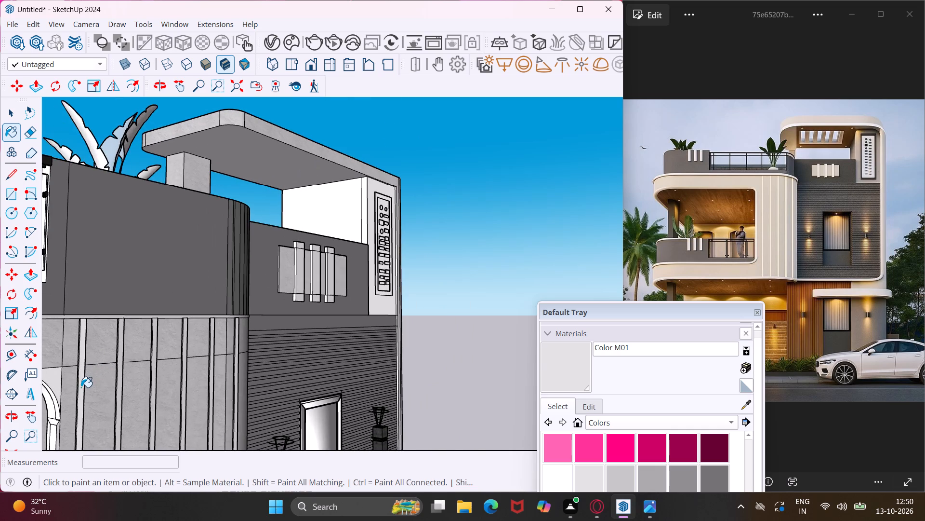
scroll(81, 387, "up", 2)
left_click(81, 386)
Paint the faces of the arched frame around the first-floor balcony opening with Color M01.
scroll(81, 390, "down", 8)
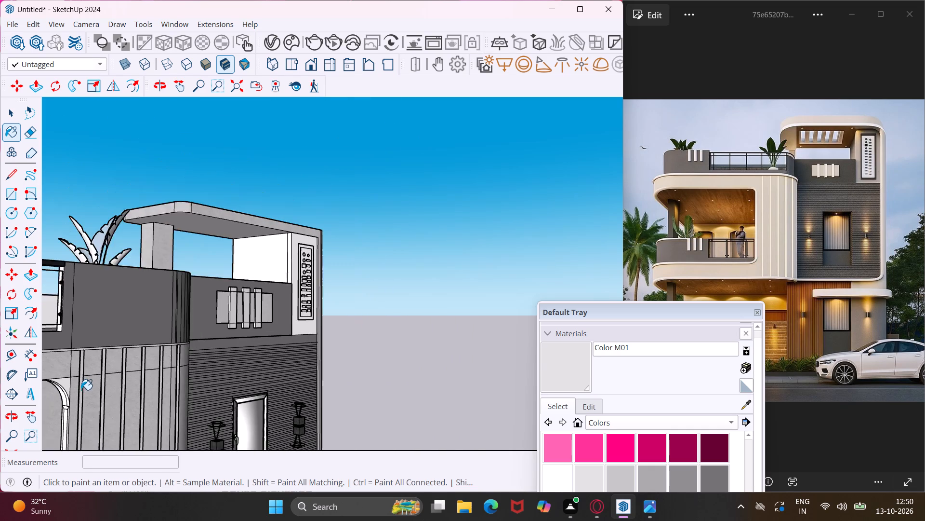
scroll(81, 390, "down", 2)
scroll(63, 402, "up", 8)
left_click(74, 361)
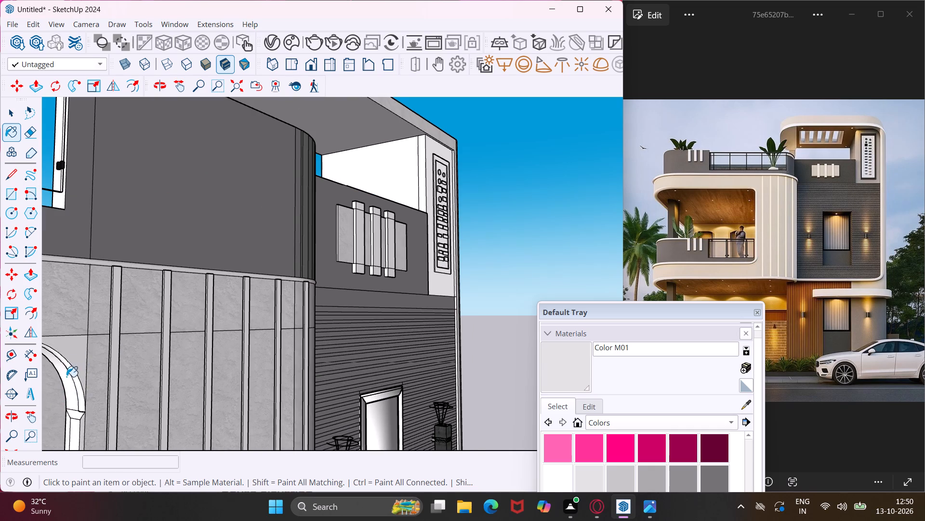
left_click(64, 390)
left_click(77, 384)
scroll(77, 383, "up", 3)
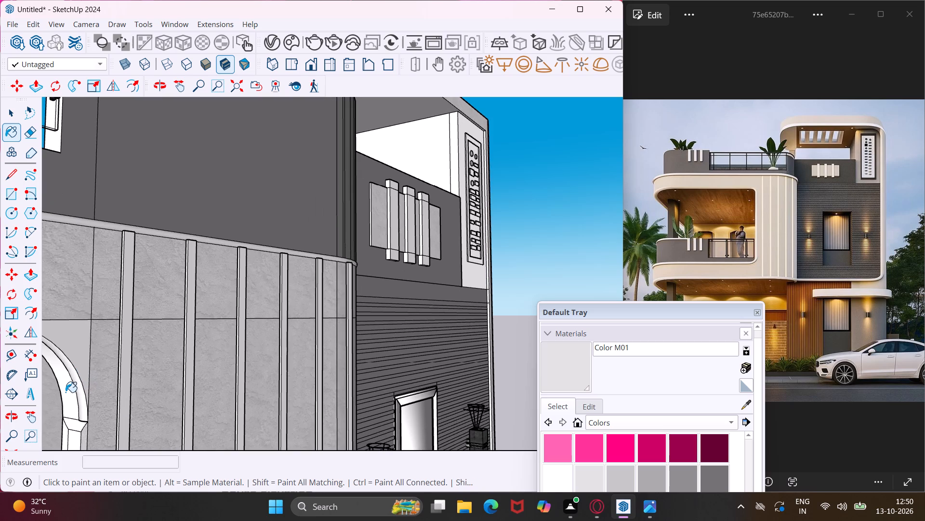
left_click(65, 393)
left_click(76, 428)
left_click(78, 436)
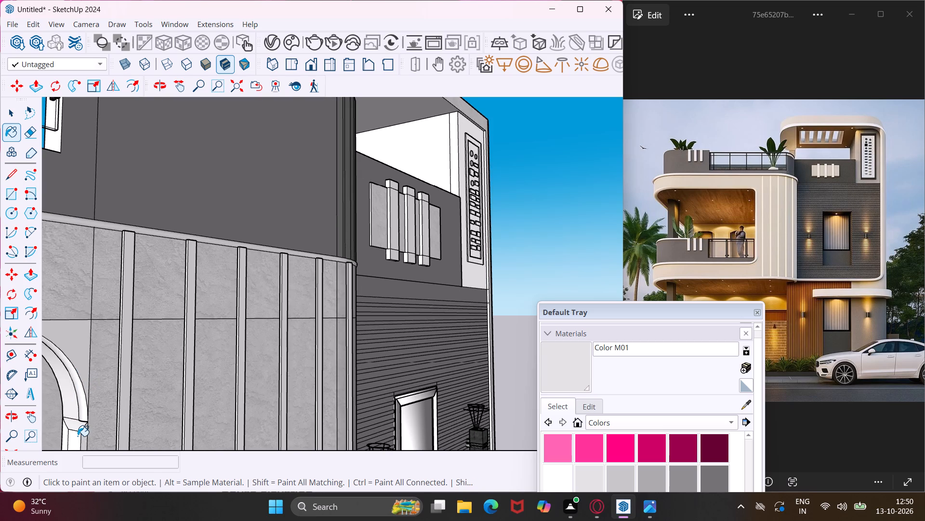
Paint the ground-floor wall below the canopy, beside the window, and its adjoining outer edge face with Color M01.
scroll(74, 402, "down", 20)
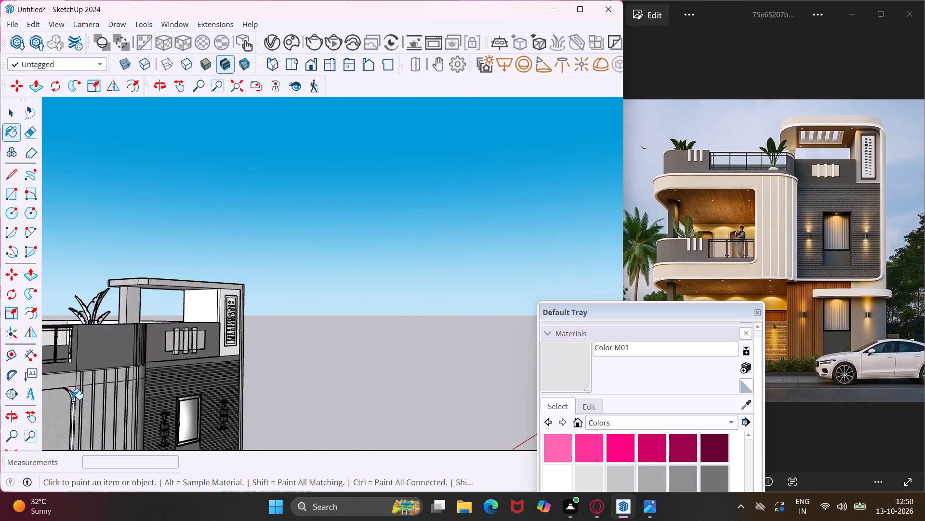
scroll(72, 399, "down", 18)
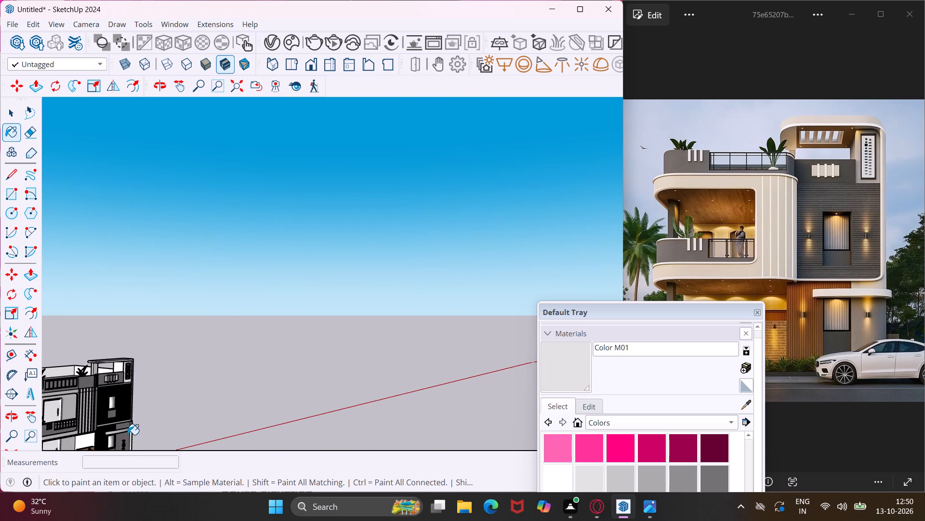
scroll(128, 435, "up", 19)
scroll(120, 441, "up", 3)
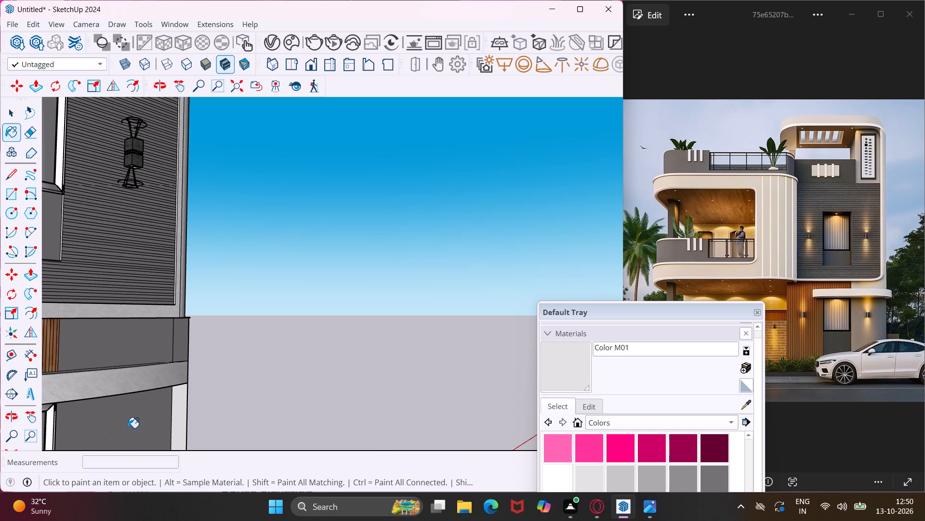
left_click(128, 425)
left_click(180, 412)
Paint the first-floor wall at the balcony and the inner face of the terrace end wall under the roof slab with Color M01.
scroll(178, 402, "down", 12)
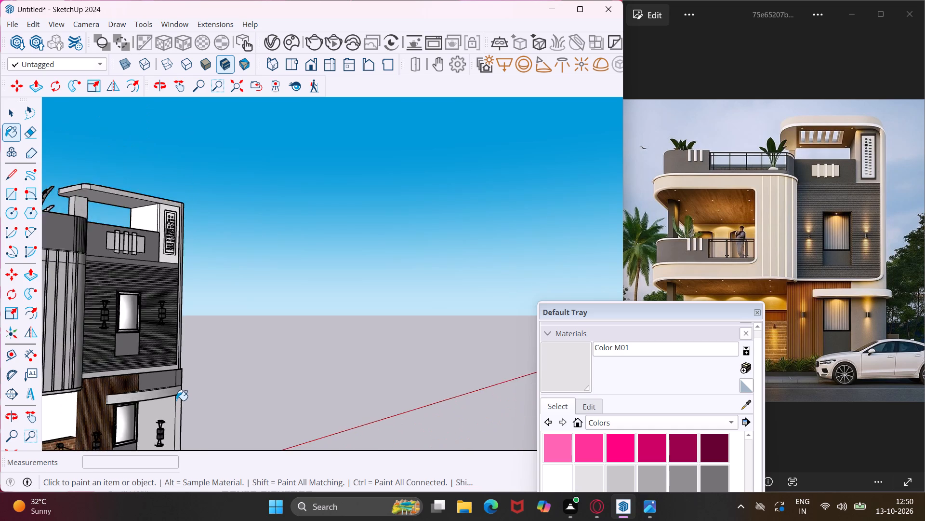
scroll(176, 400, "down", 10)
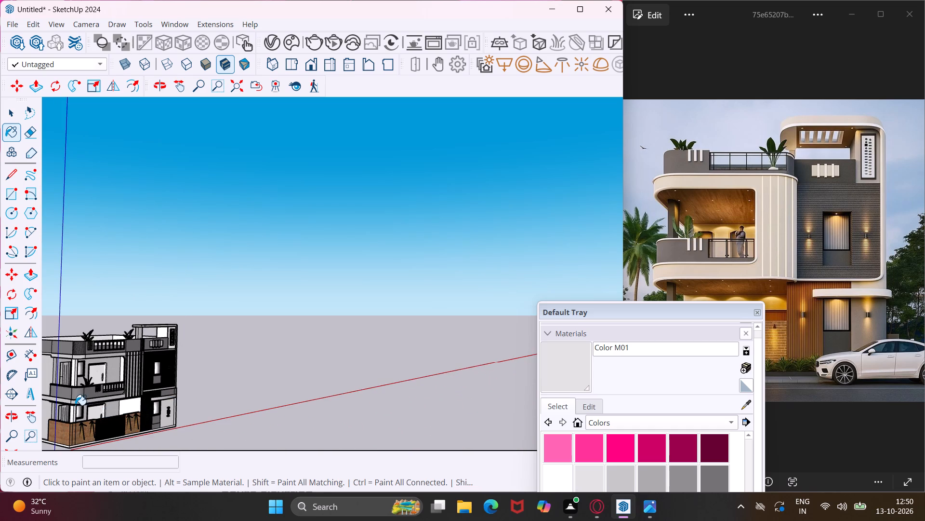
scroll(70, 401, "up", 5)
middle_click_drag(70, 401, 122, 403)
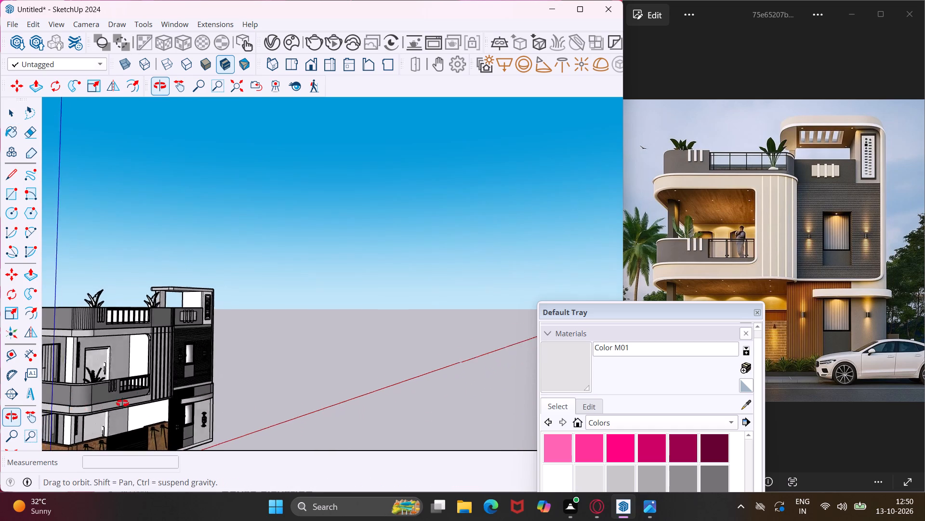
middle_click_drag(122, 403, 161, 394)
left_click(142, 363)
scroll(180, 290, "up", 7)
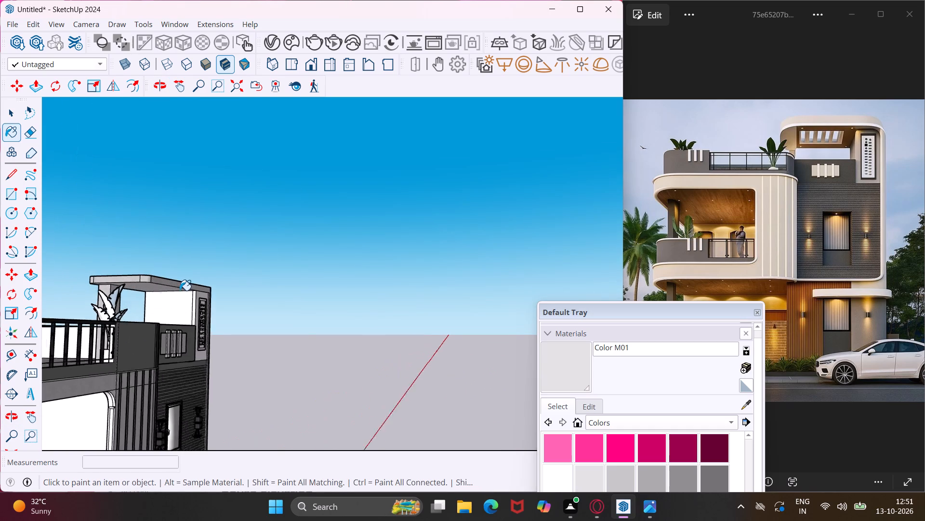
scroll(180, 290, "up", 1)
left_click(180, 303)
key("Escape")
key("space")
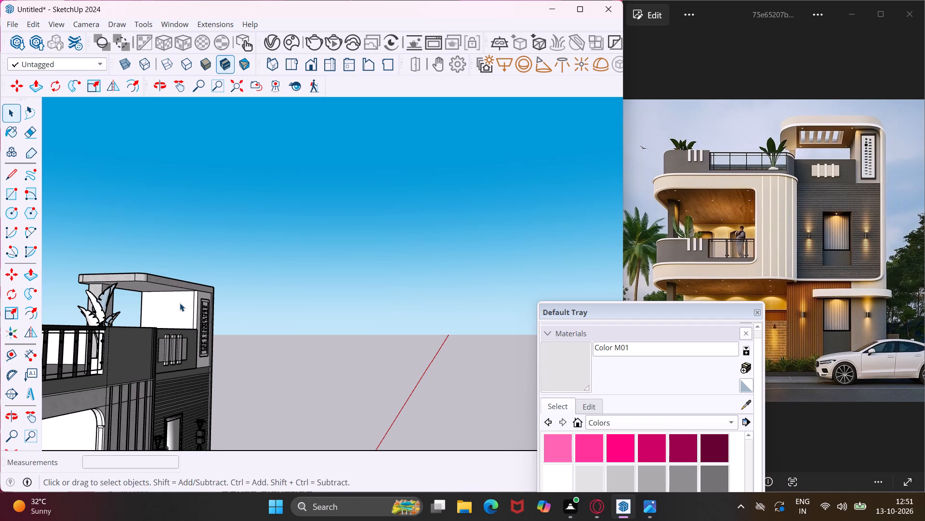
Draw a narrow rectangle about 3 13/16" by 4' 2 1/2" across the underside of the top roof slab, beside the column.
middle_click_drag(180, 303, 34, 318)
scroll(191, 269, "up", 3)
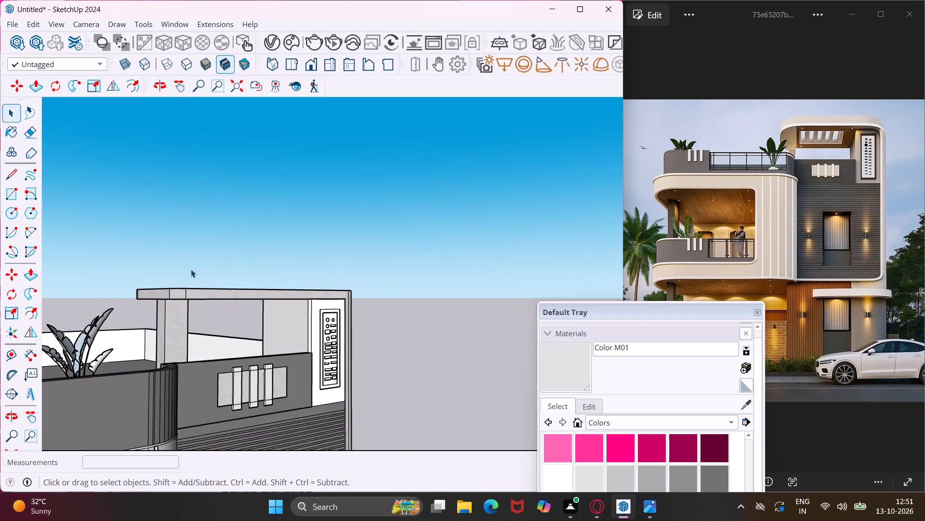
scroll(191, 269, "up", 5)
scroll(211, 315, "up", 1)
middle_click_drag(211, 315, 232, 219)
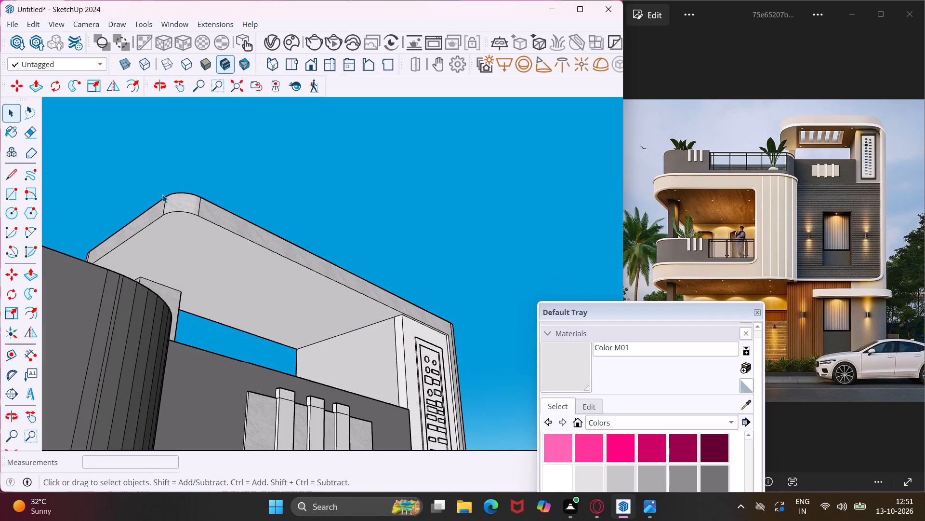
left_click(11, 194)
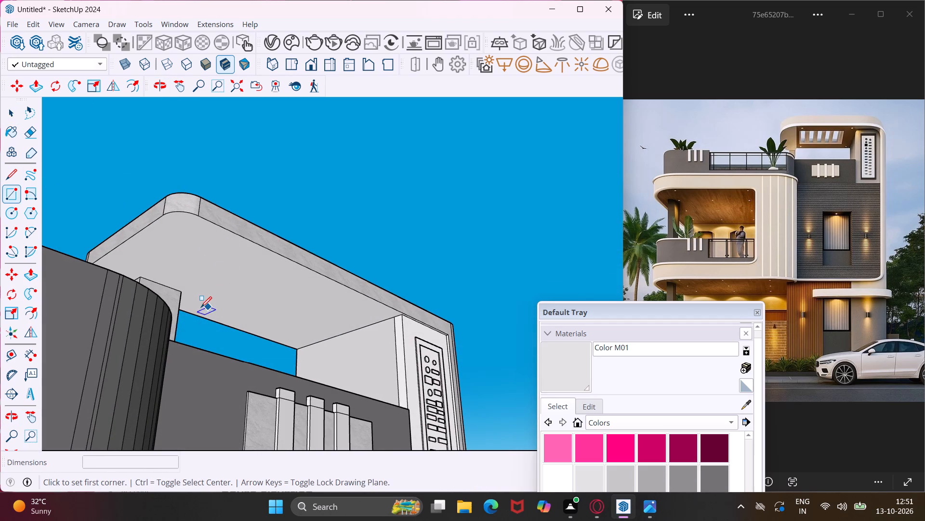
scroll(201, 307, "up", 7)
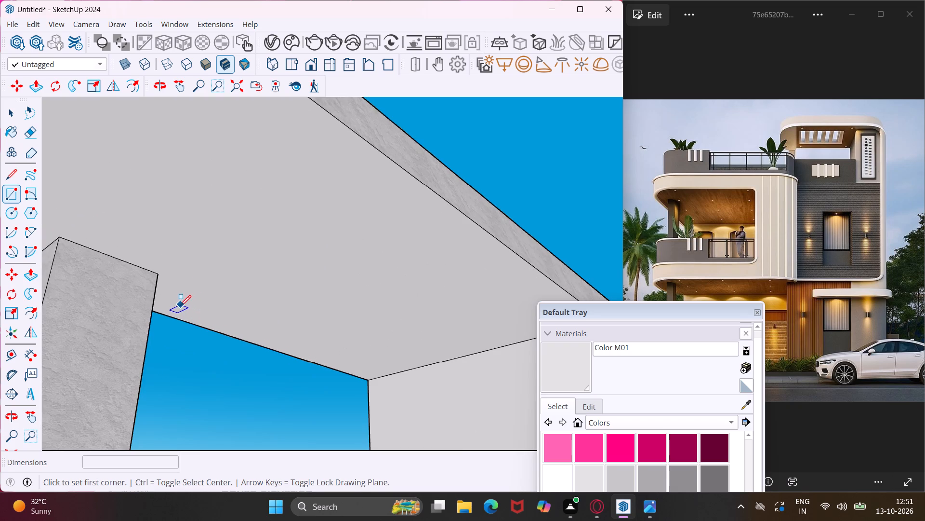
left_click(176, 307)
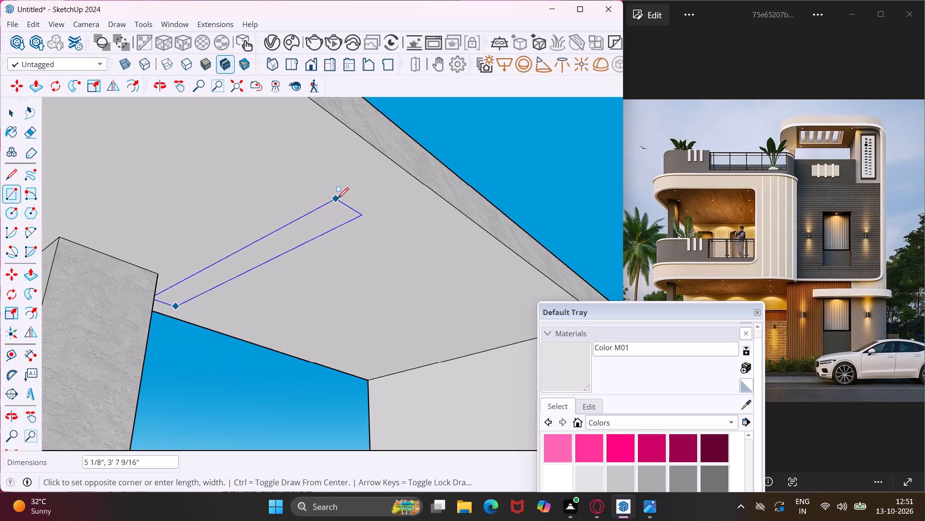
left_click(384, 181)
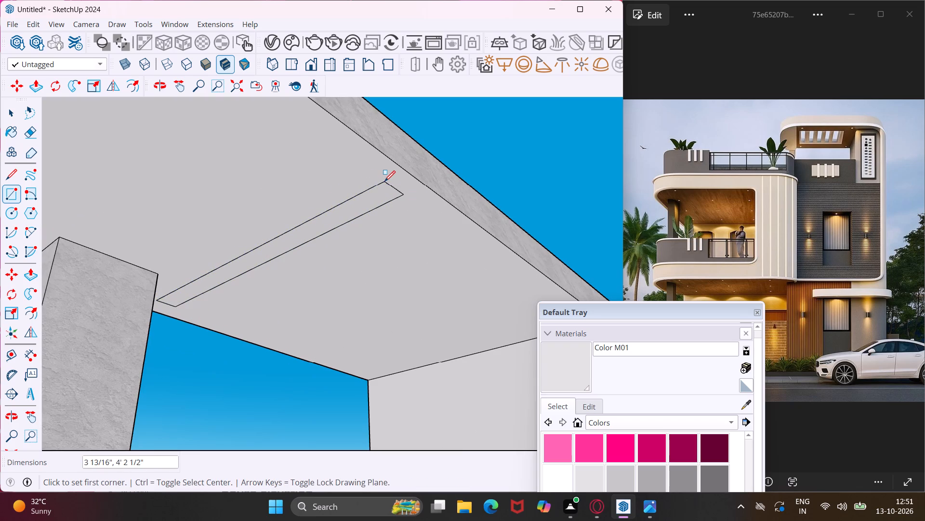
key("Escape")
key("space")
Copy the narrow rectangle along the slab's underside toward the decorative panel at about 11 1/16" spacing, making four copies.
middle_click_drag(359, 198, 265, 218)
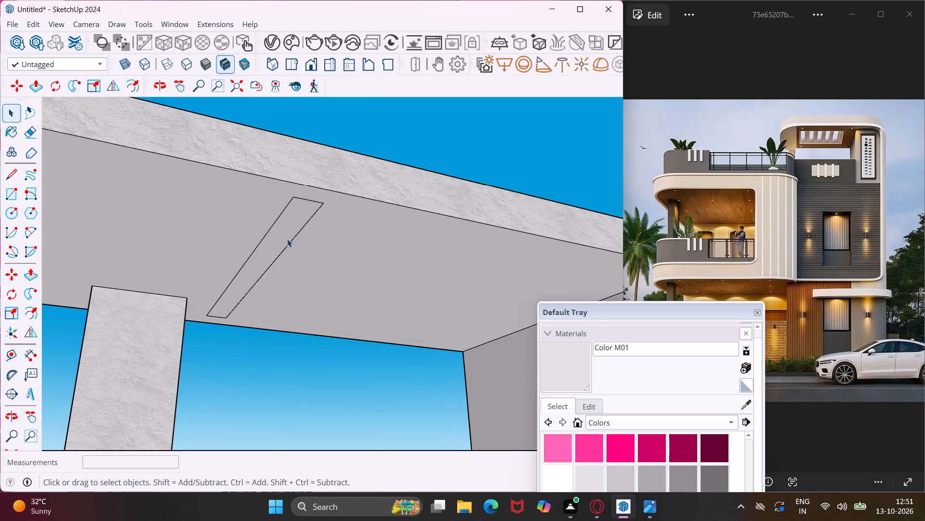
left_click(287, 239)
key("m")
left_click(287, 239)
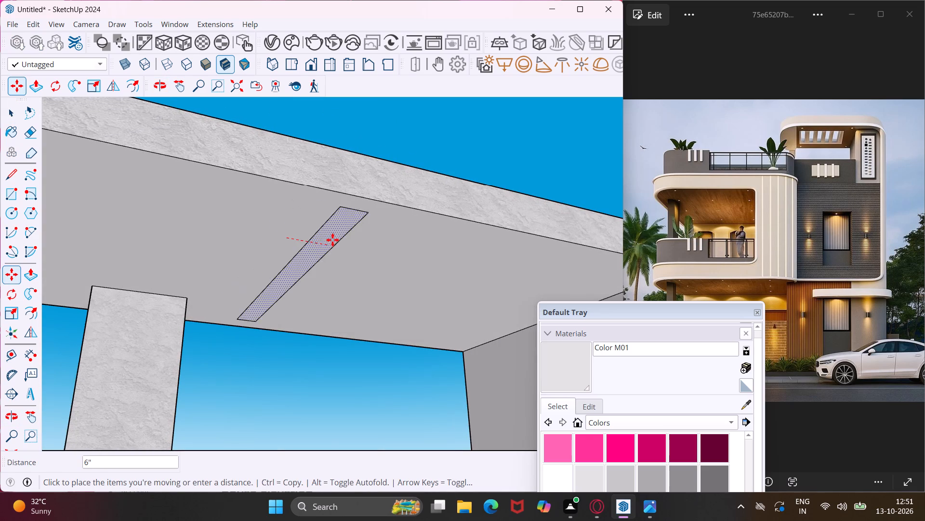
left_click(361, 247)
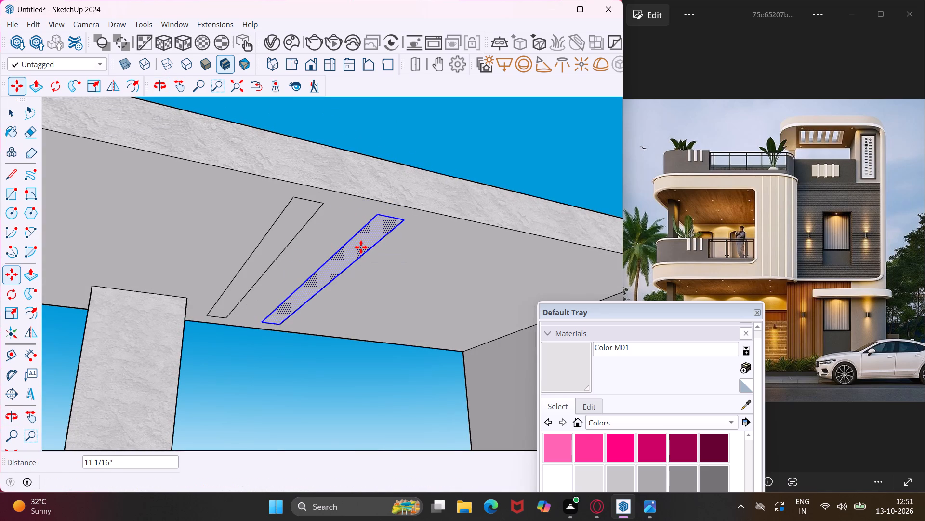
type("*4")
key("Return")
key("Escape")
key("space")
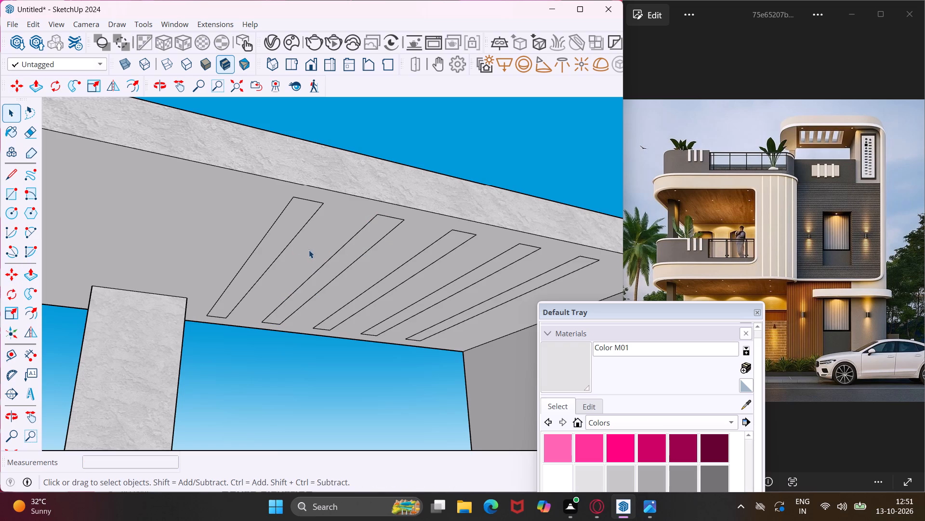
Push the two rectangles nearest the column up 6" through the roof slab to cut open slots.
left_click(287, 230)
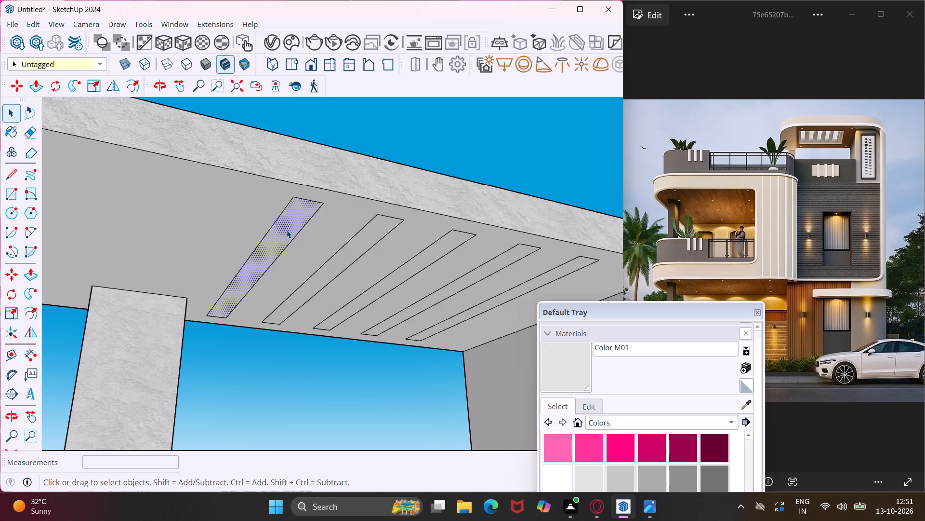
key("p")
left_click(287, 230)
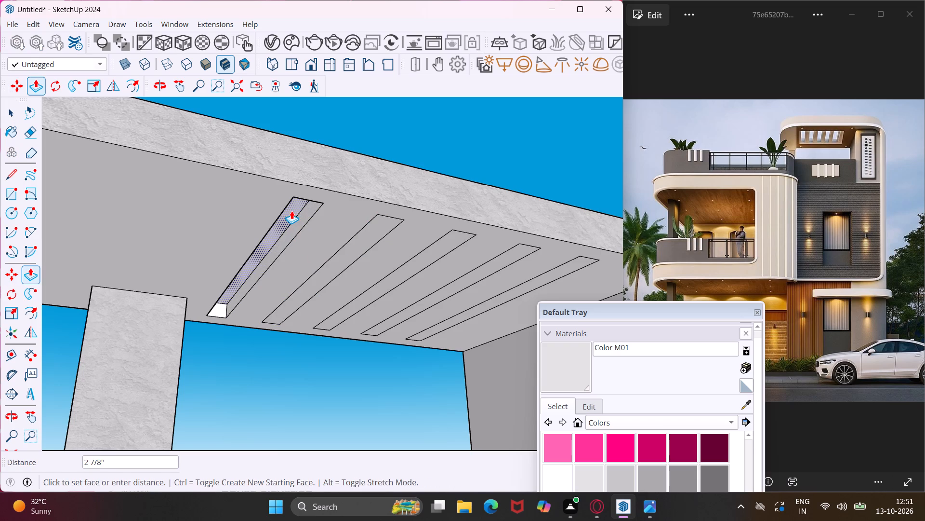
middle_click_drag(291, 211, 241, 310)
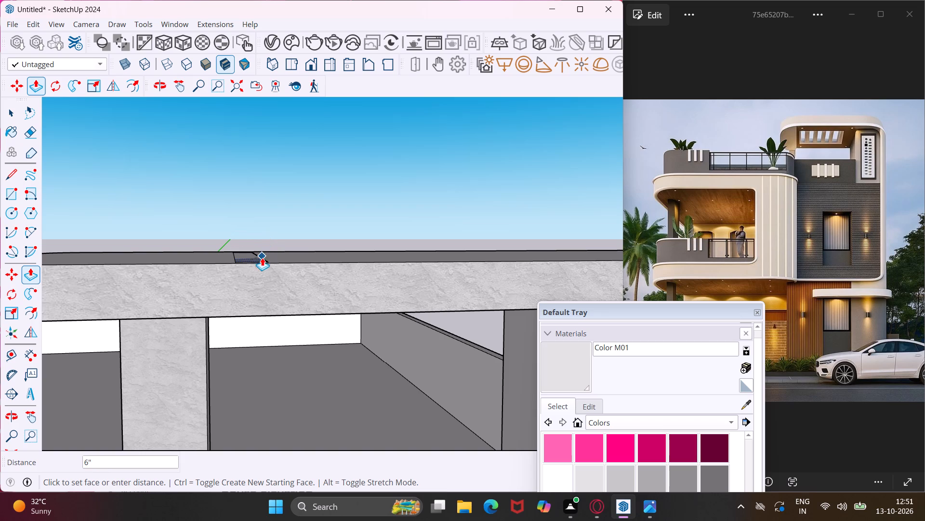
left_click(263, 261)
middle_click_drag(281, 292, 268, 217)
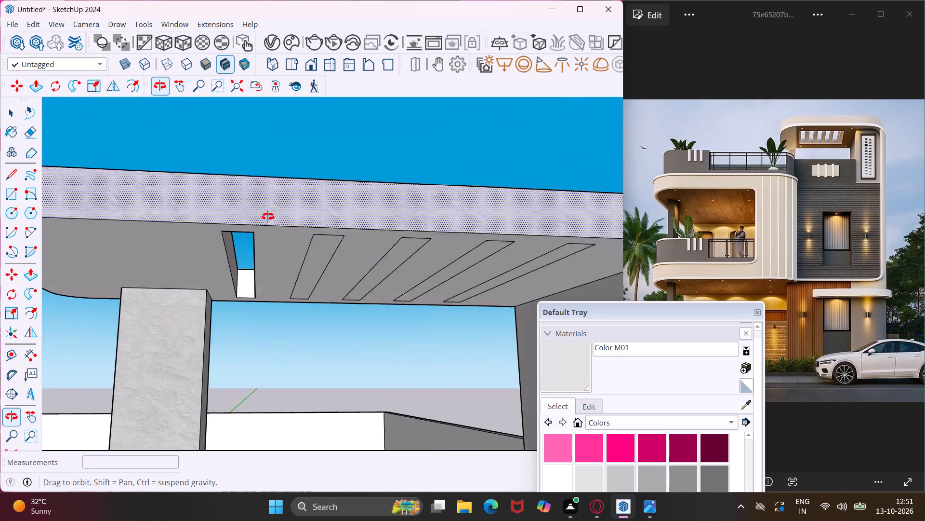
middle_click_drag(268, 217, 265, 206)
left_click(307, 248)
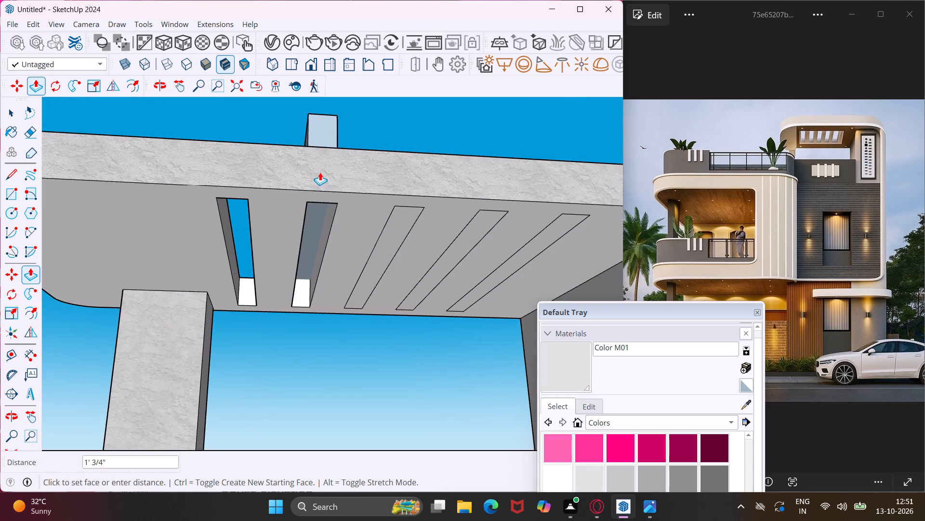
middle_click_drag(320, 172, 296, 259)
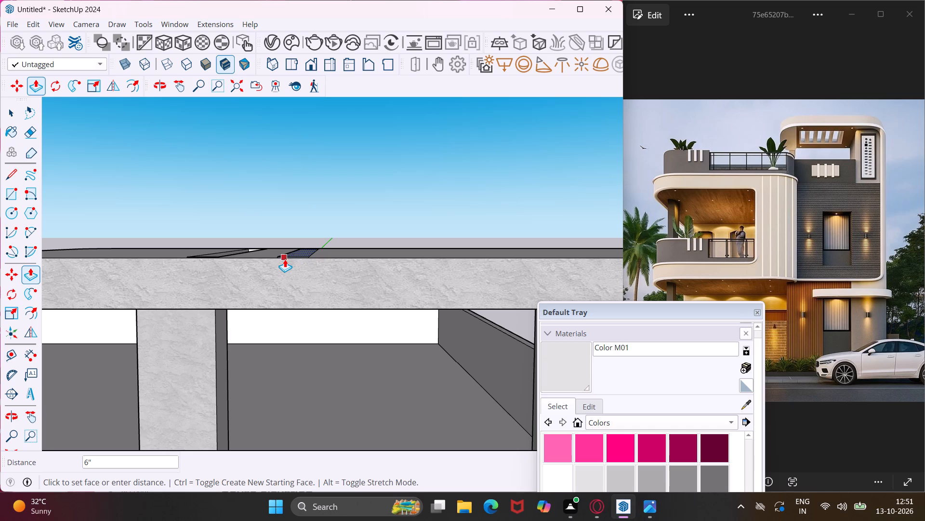
left_click(285, 259)
Push the third and fourth rectangles from the column up 6" through the roof slab to cut open slots.
middle_click_drag(325, 310, 330, 249)
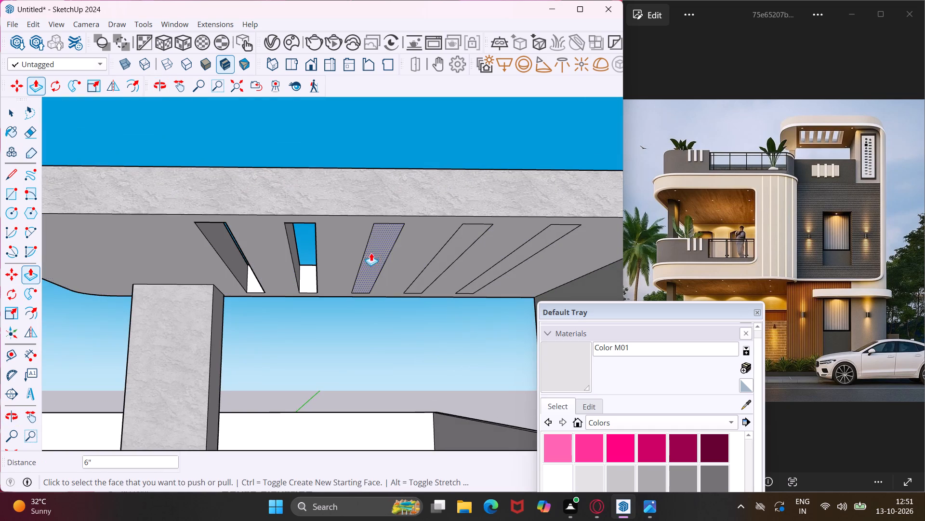
left_click(372, 250)
middle_click_drag(379, 195, 356, 263)
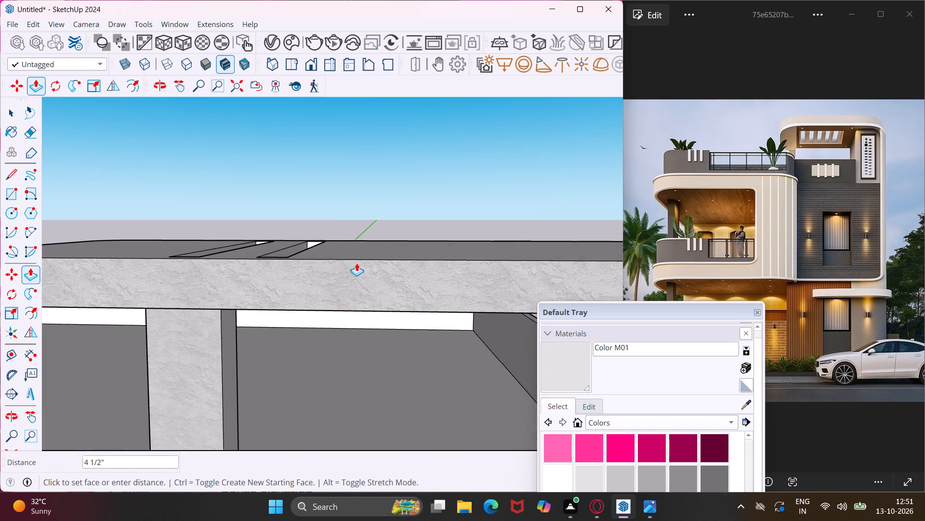
left_click(346, 259)
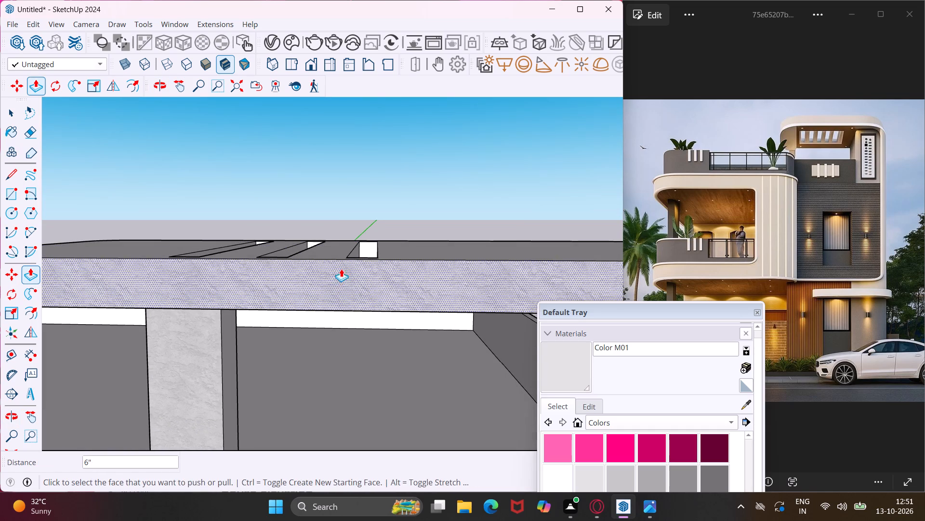
middle_click_drag(372, 293, 353, 252)
scroll(427, 256, "up", 4)
left_click(427, 256)
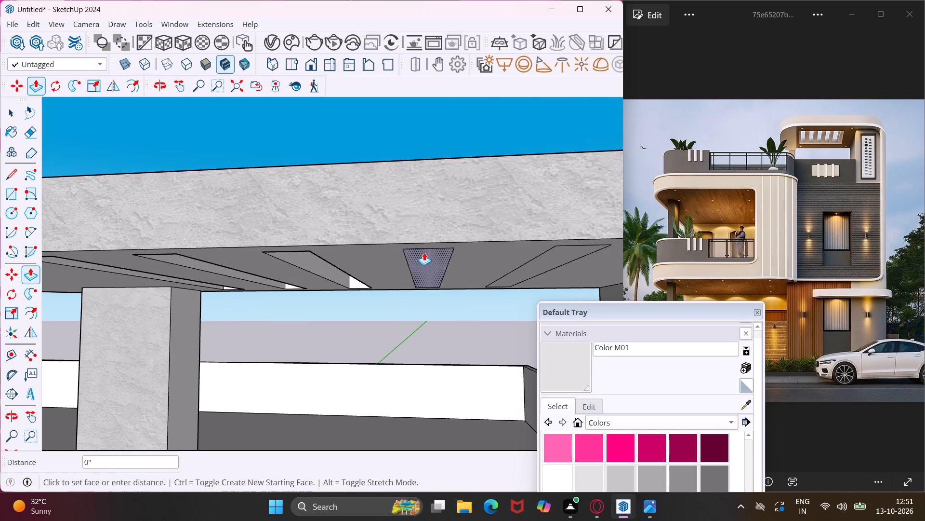
middle_click_drag(420, 155, 408, 240)
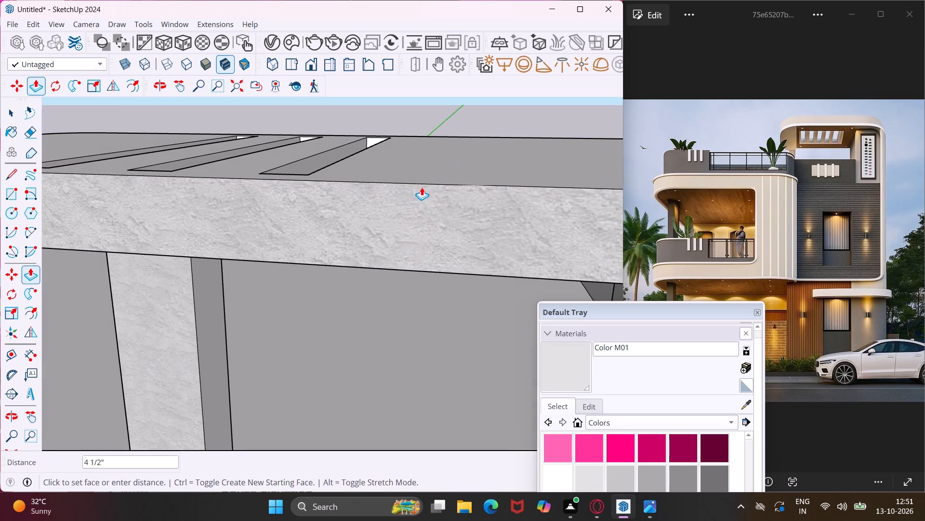
left_click(423, 184)
Push the last rectangle, nearest the decorative panel, up through the roof slab's full thickness to cut the fifth slot.
scroll(384, 191, "down", 9)
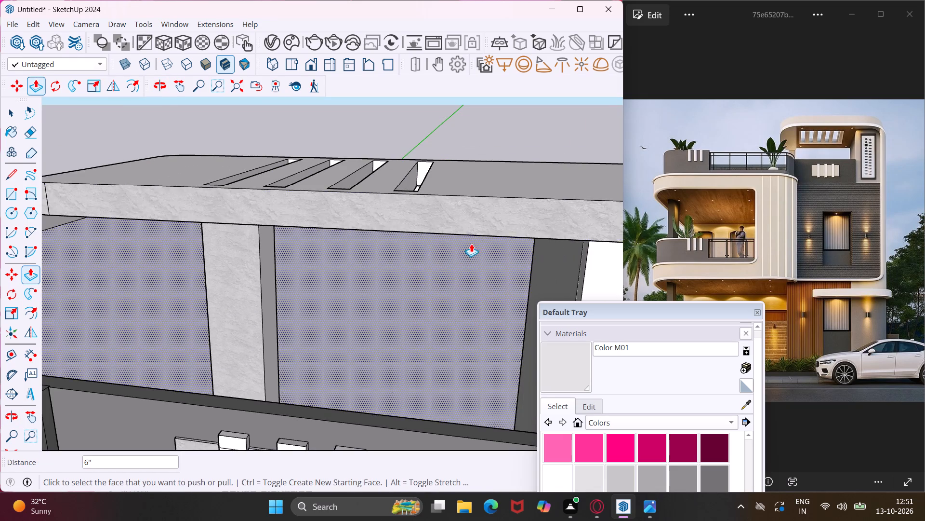
scroll(472, 243, "up", 1)
middle_click_drag(472, 243, 420, 247)
scroll(418, 247, "down", 10)
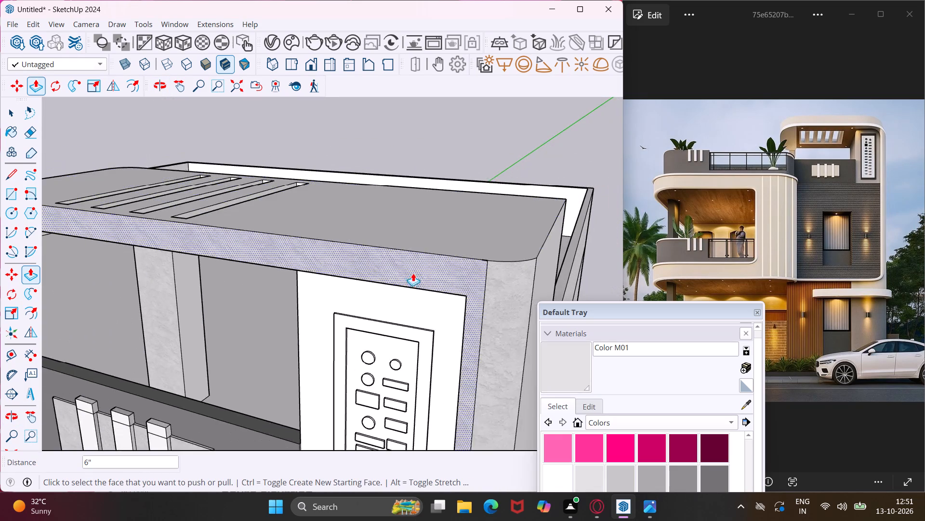
middle_click_drag(413, 280, 592, 179)
scroll(413, 280, "up", 1)
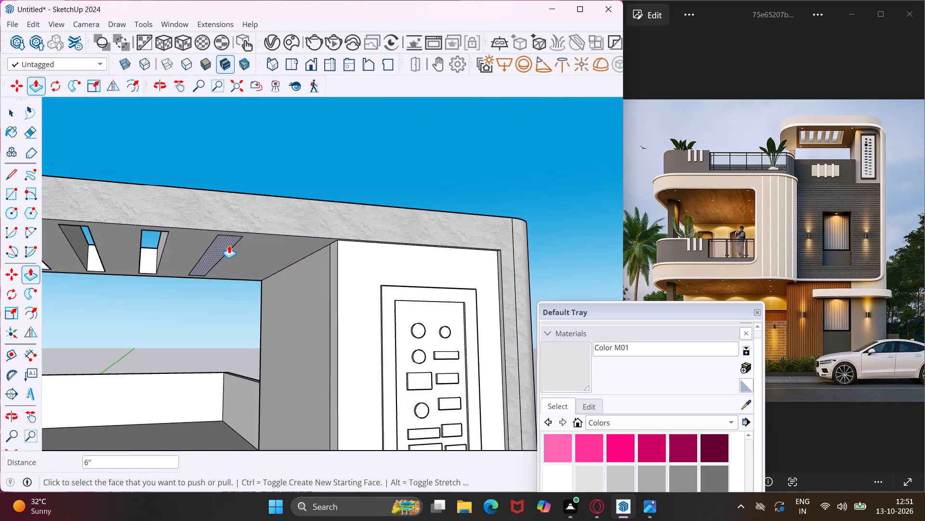
scroll(226, 244, "up", 3)
left_click(226, 244)
middle_click_drag(235, 196, 231, 260)
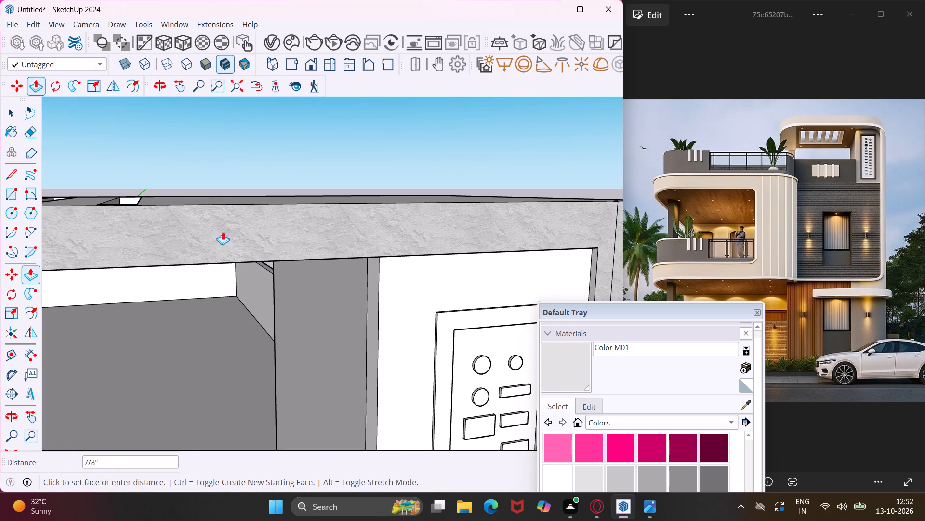
left_click(232, 203)
key("Escape")
key("space")
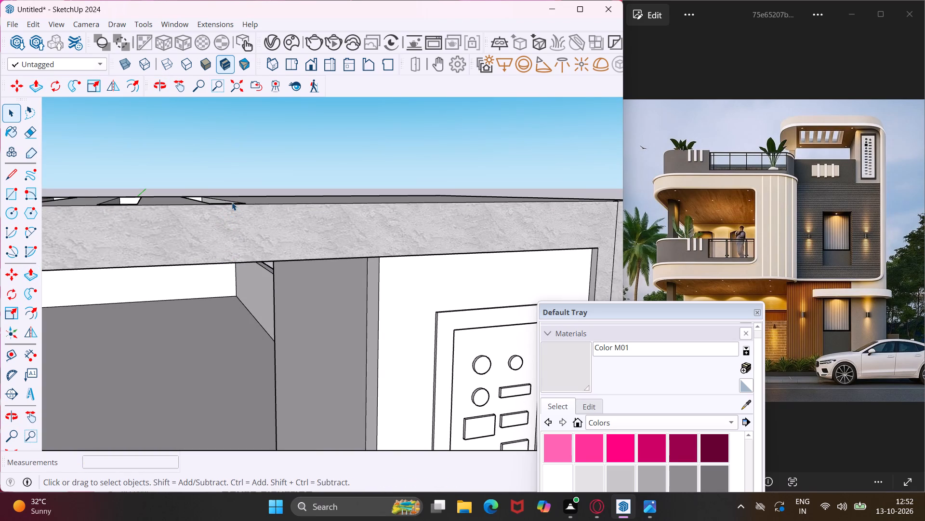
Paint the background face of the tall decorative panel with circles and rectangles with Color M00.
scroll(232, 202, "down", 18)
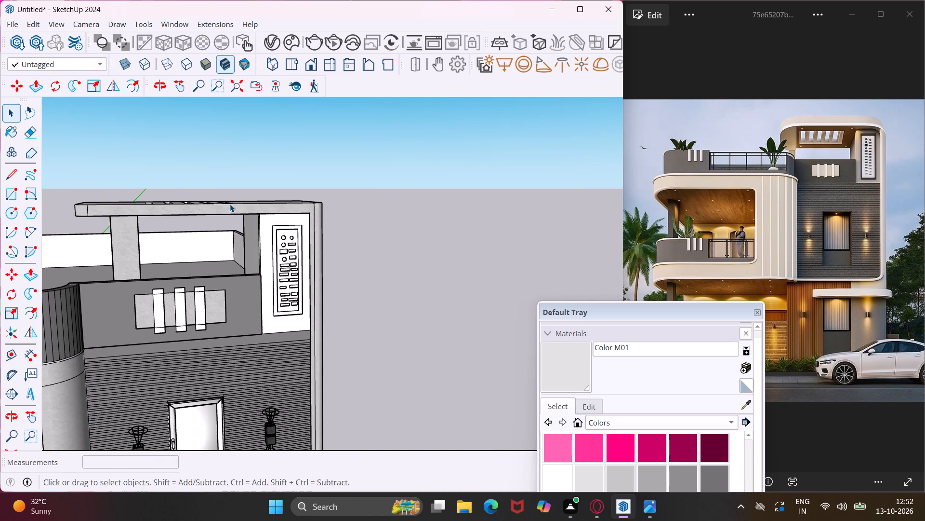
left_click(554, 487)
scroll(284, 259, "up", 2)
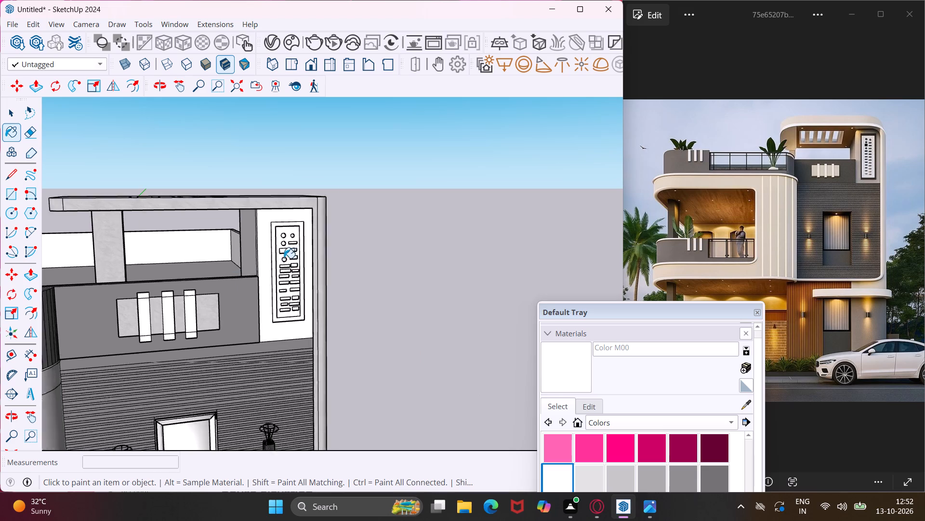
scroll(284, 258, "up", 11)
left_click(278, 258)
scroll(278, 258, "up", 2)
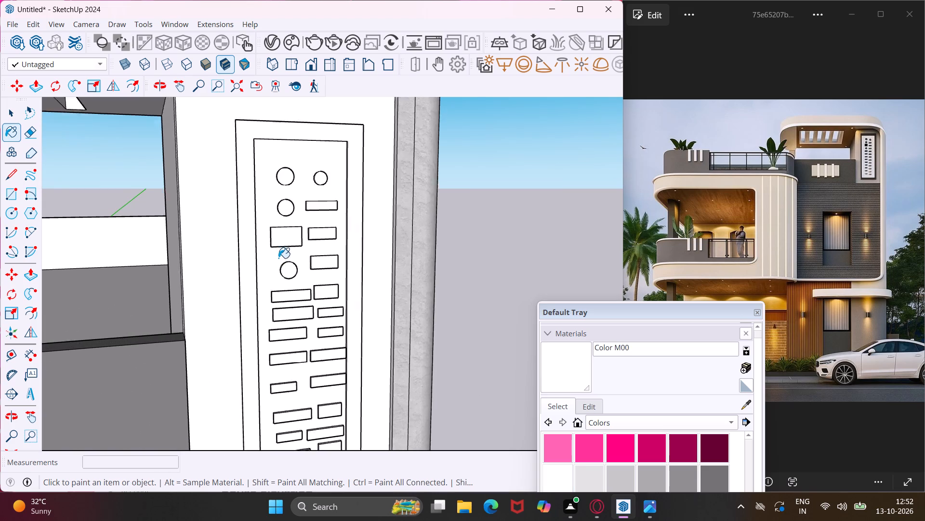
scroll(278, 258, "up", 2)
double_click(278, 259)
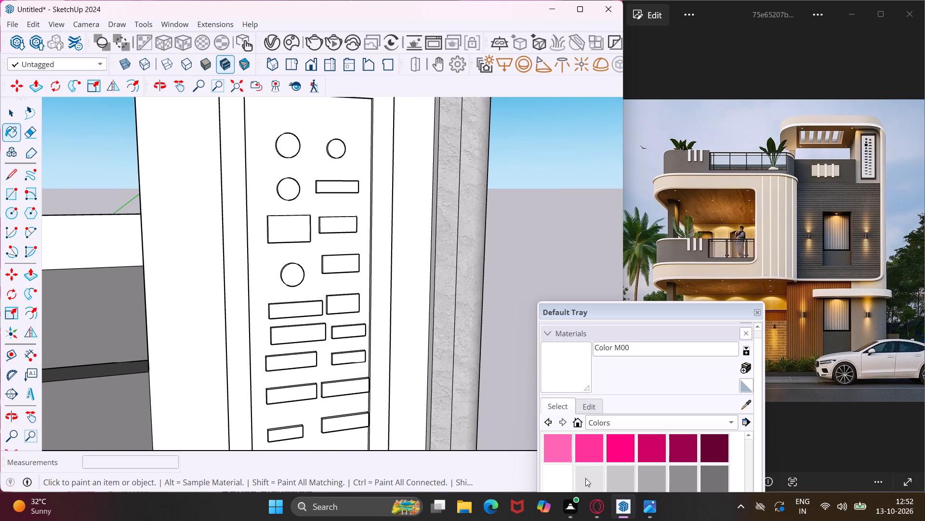
Paint the background face of the tall decorative panel with Color M01.
left_click(585, 477)
left_click(271, 260)
scroll(271, 260, "up", 8)
triple_click(271, 260)
key("Escape")
key("space")
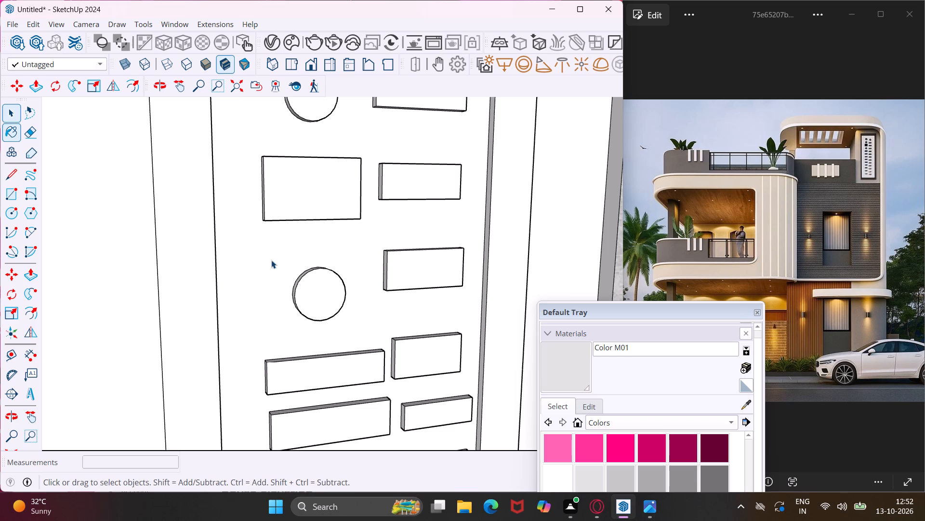
Paint the front face of the frame around the tall decorative panel with Color D08.
scroll(655, 469, "down", 1)
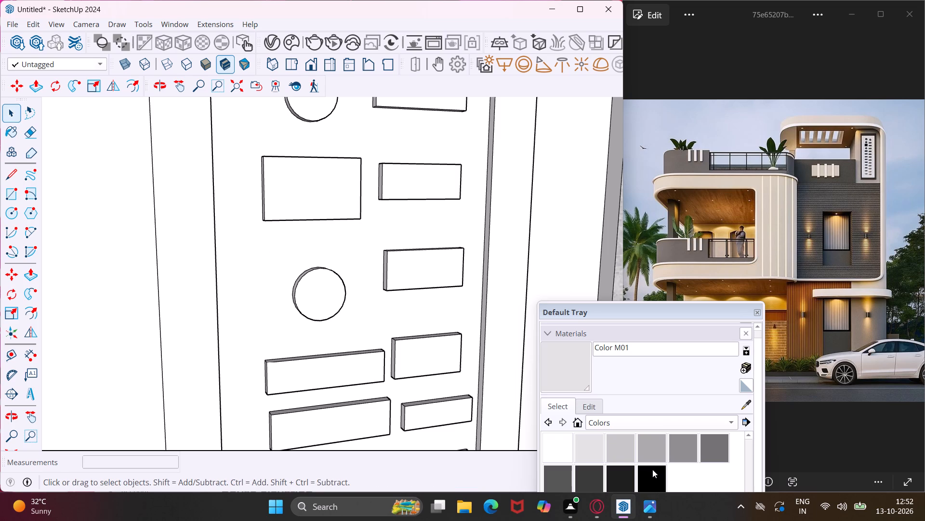
scroll(645, 460, "up", 3)
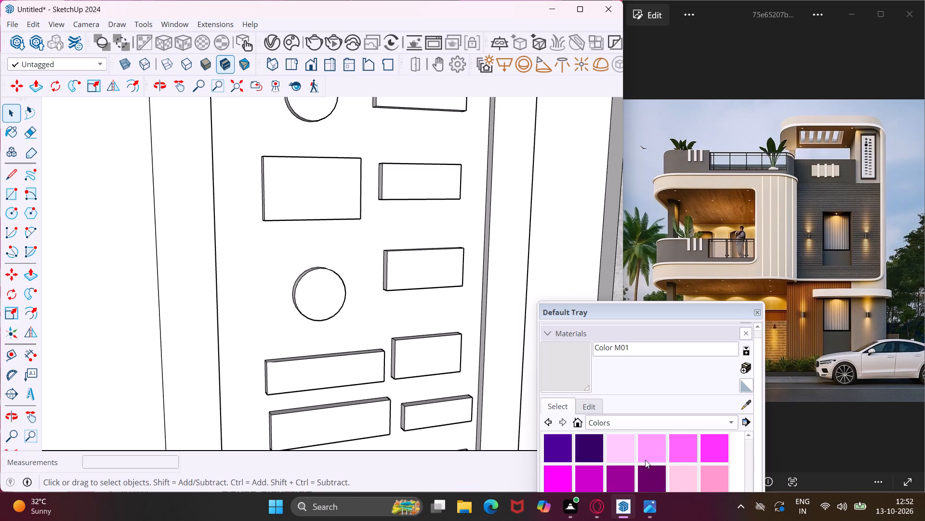
scroll(645, 460, "up", 8)
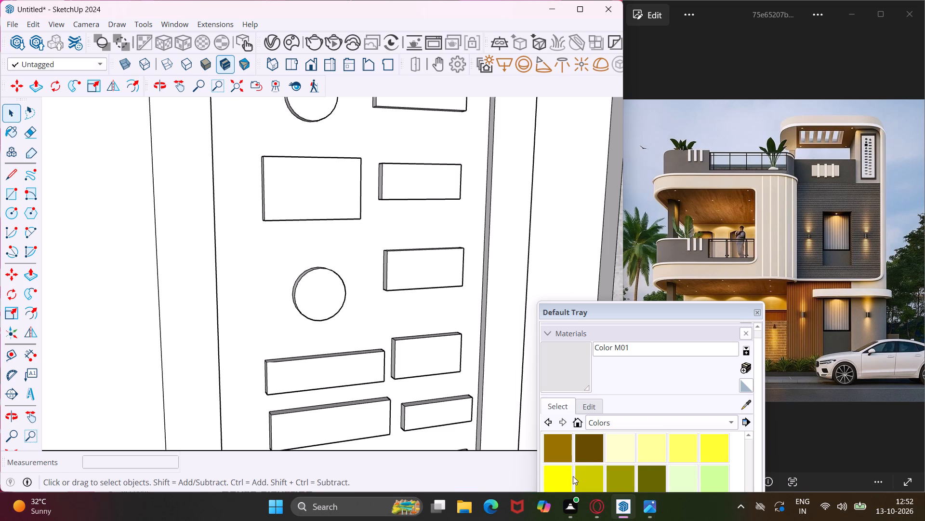
left_click(585, 452)
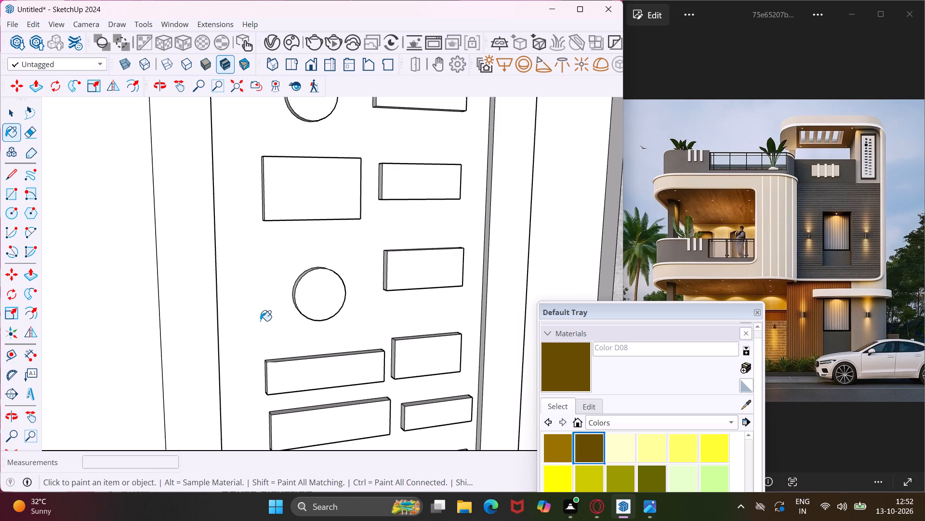
left_click(207, 297)
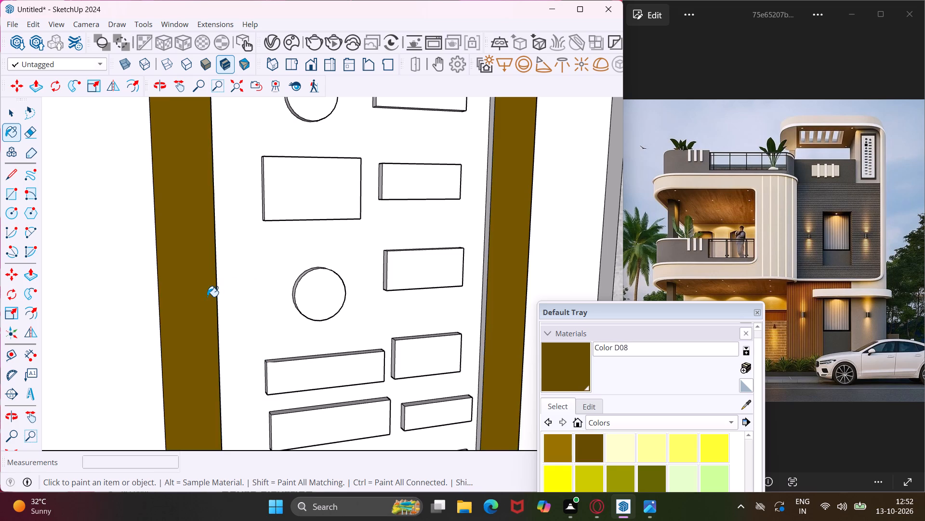
Paint the decorative panel frame's outer side edge, the inner side edge facing it, and the outer top edge with Color D08.
middle_click_drag(207, 297, 414, 300)
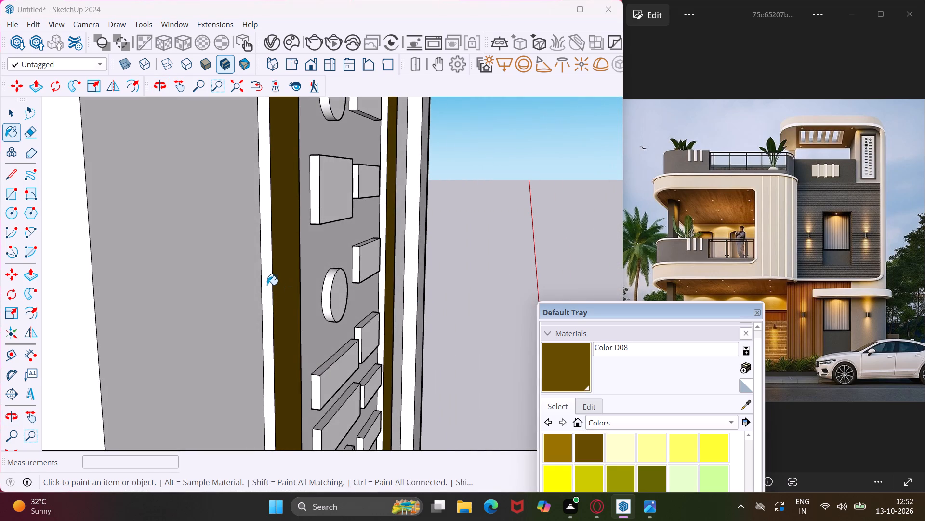
scroll(267, 284, "up", 4)
left_click(267, 282)
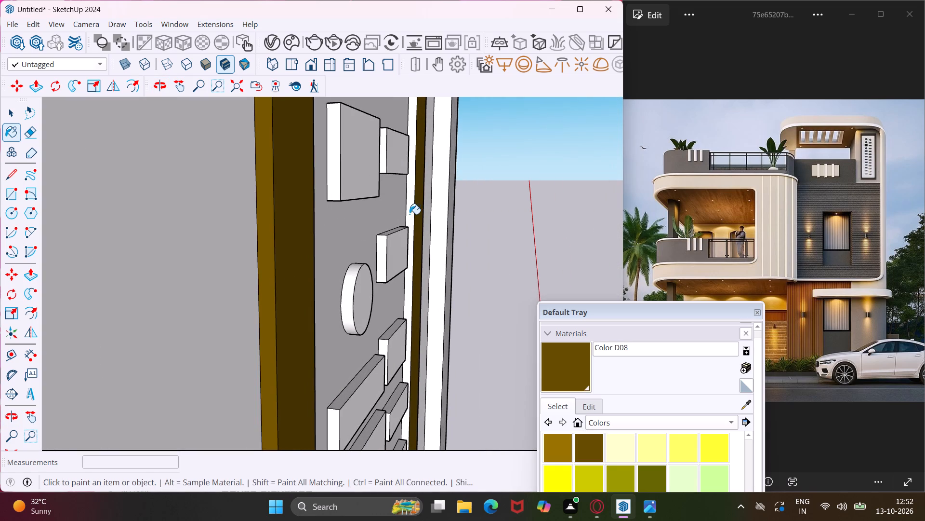
left_click(410, 214)
middle_click_drag(417, 234, 226, 360)
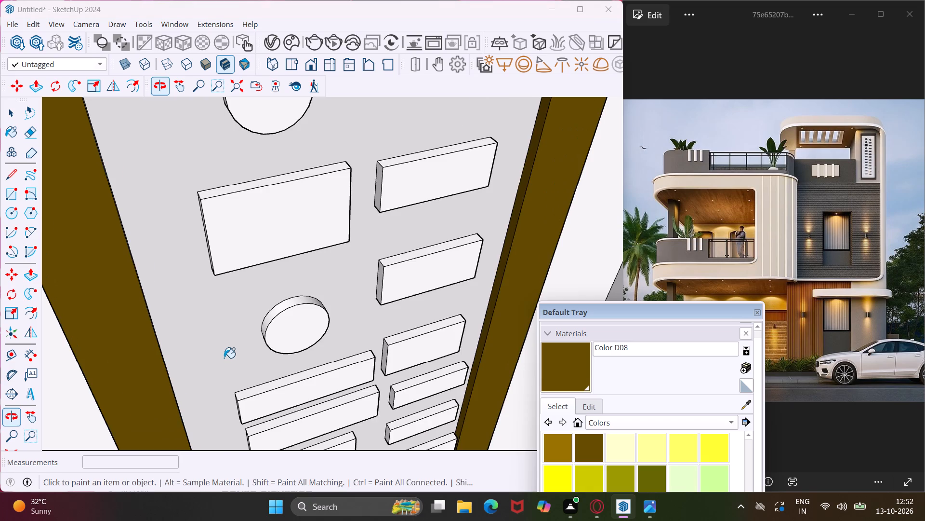
scroll(224, 357, "down", 14)
middle_click_drag(238, 225, 304, 240)
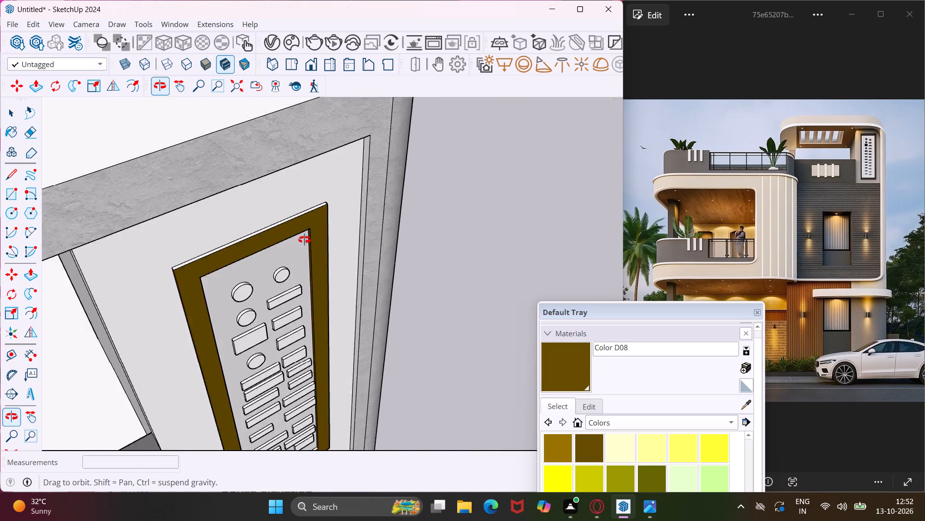
middle_click_drag(304, 240, 396, 238)
scroll(285, 268, "up", 2)
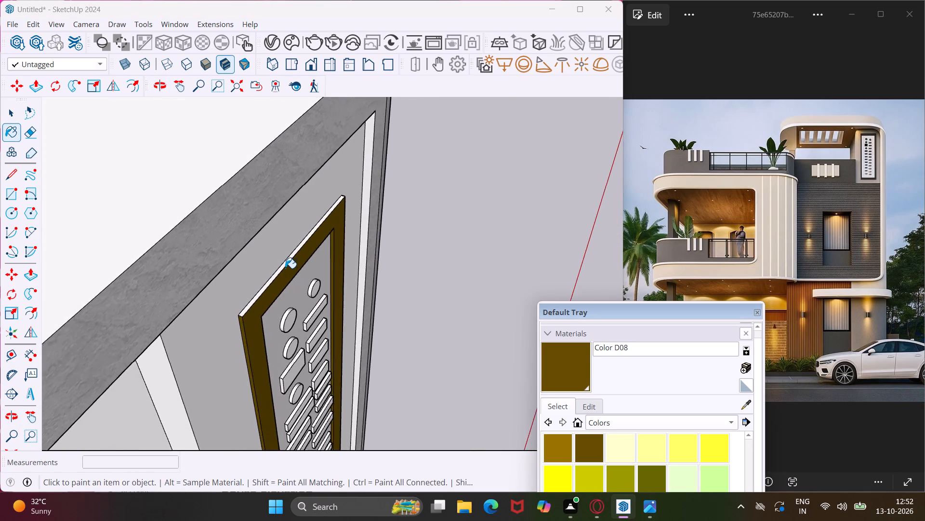
scroll(285, 268, "up", 13)
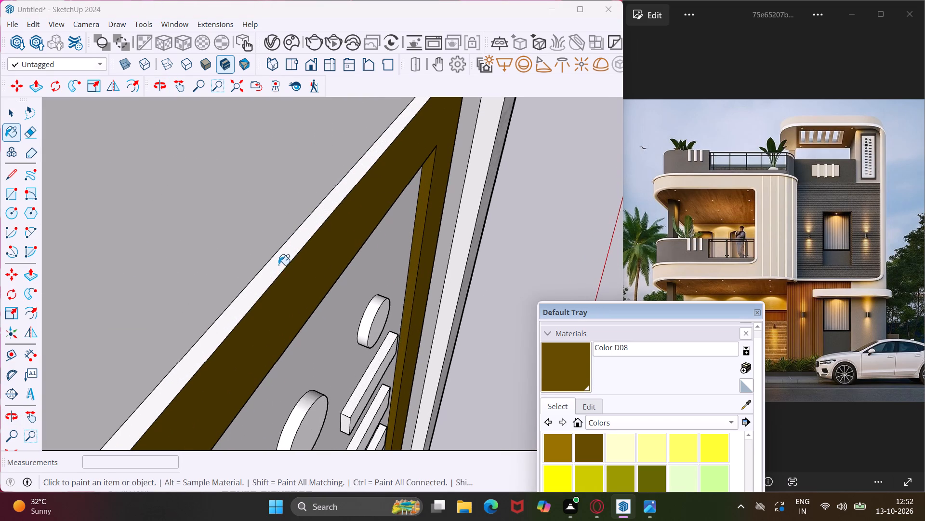
left_click(278, 264)
Paint the inner bottom edge of the decorative panel's frame with Color D08.
scroll(315, 240, "down", 17)
scroll(308, 246, "down", 5)
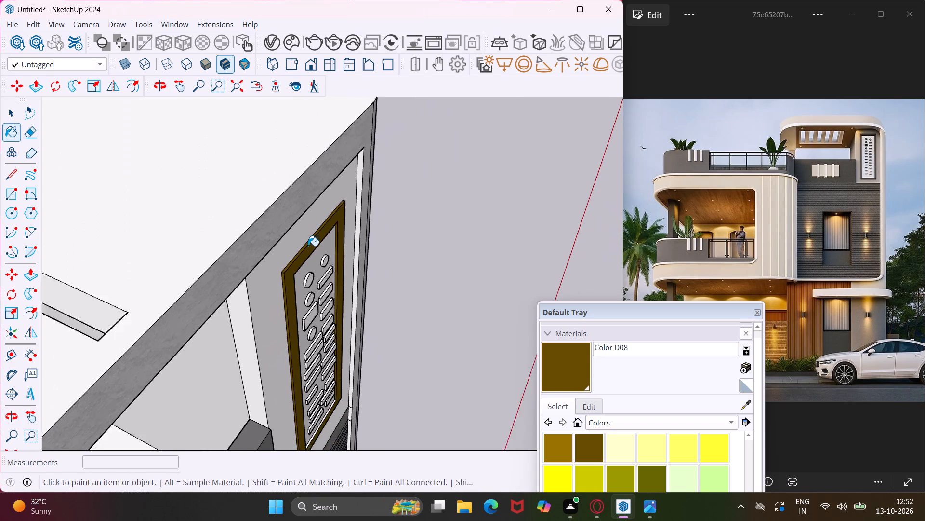
scroll(307, 247, "down", 5)
scroll(311, 358, "up", 9)
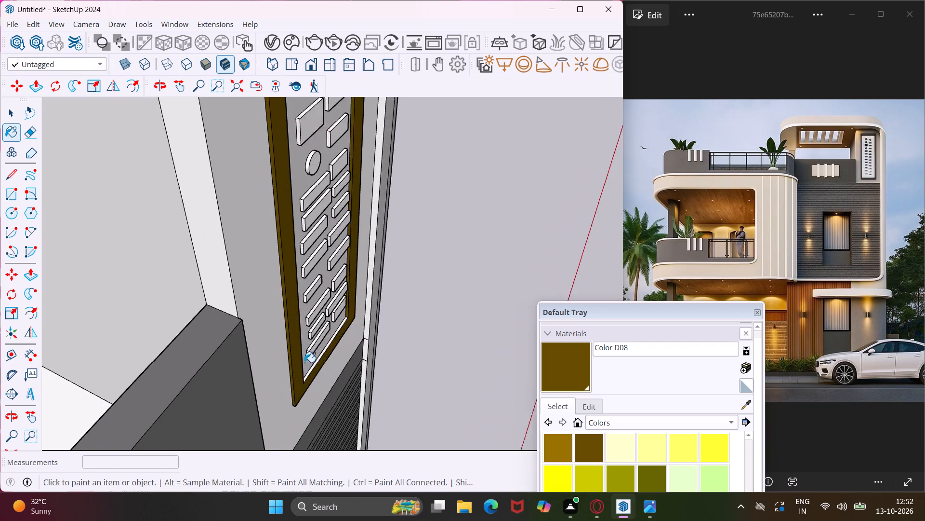
scroll(304, 362, "up", 11)
left_click(333, 375)
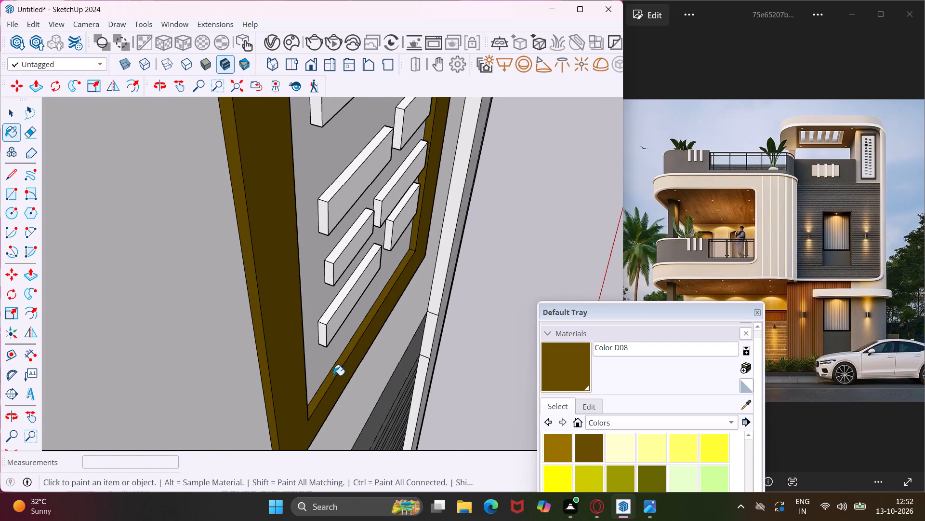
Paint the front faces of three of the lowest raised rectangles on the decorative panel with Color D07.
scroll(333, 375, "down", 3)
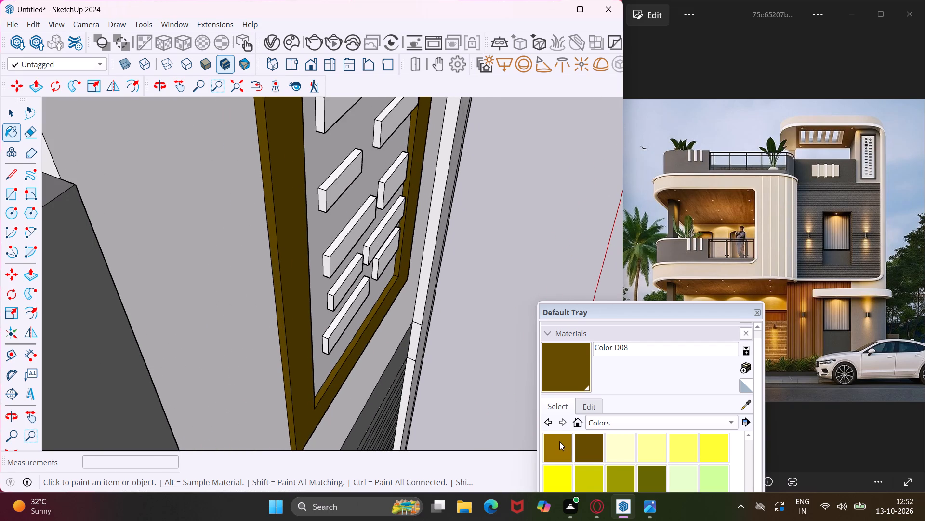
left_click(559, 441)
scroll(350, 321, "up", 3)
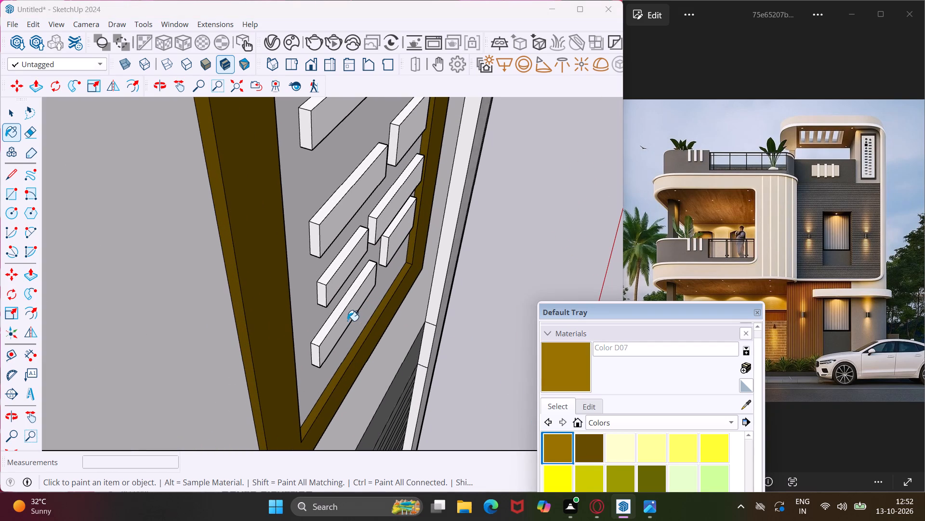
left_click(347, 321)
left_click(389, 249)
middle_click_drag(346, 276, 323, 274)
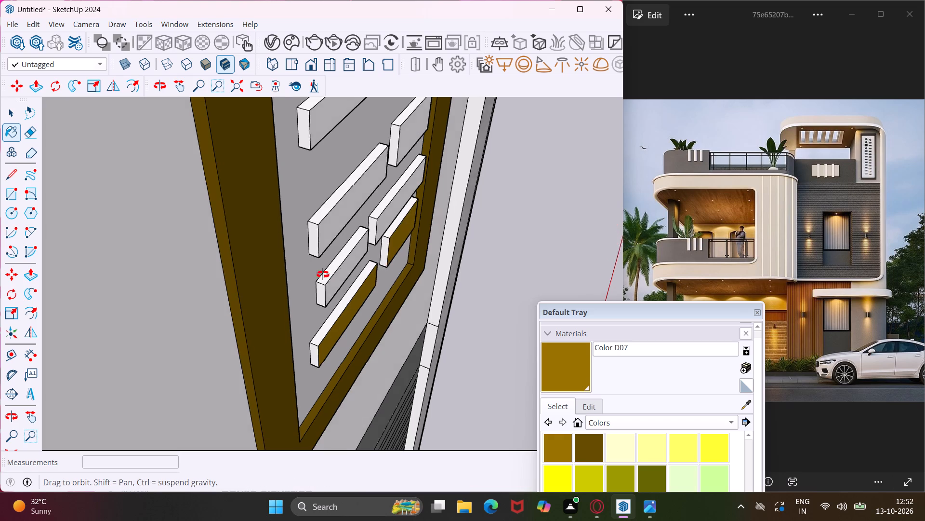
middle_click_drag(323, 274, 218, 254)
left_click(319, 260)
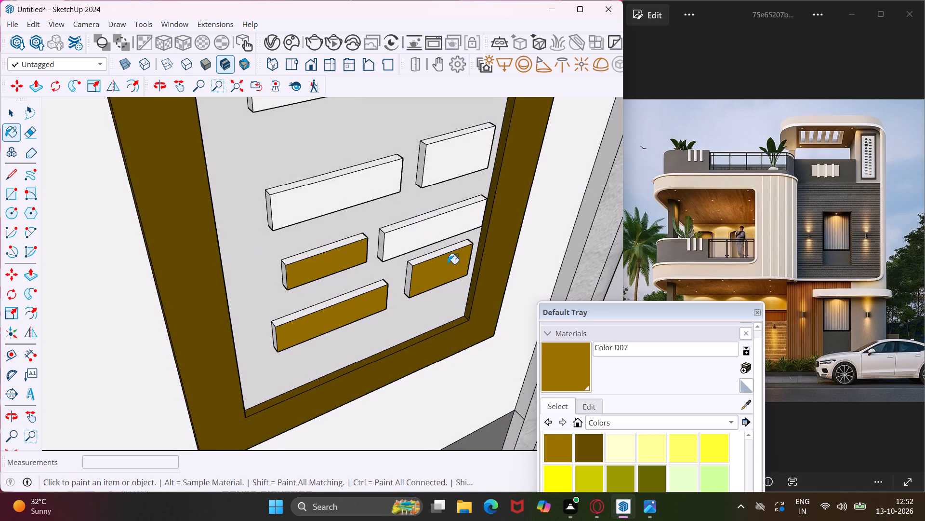
Paint the front faces of the six lowest raised rectangles on the decorative panel with Color E08.
left_click(644, 486)
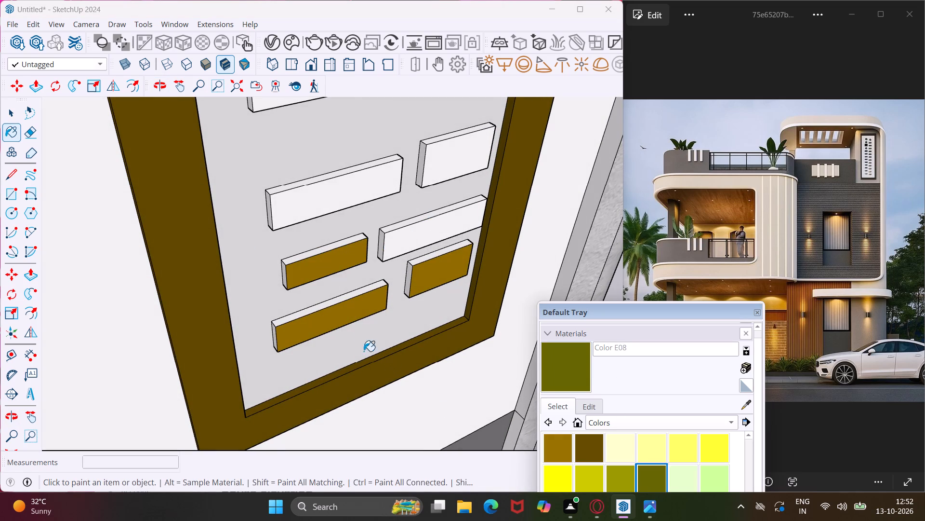
left_click(348, 315)
left_click(443, 284)
left_click(427, 237)
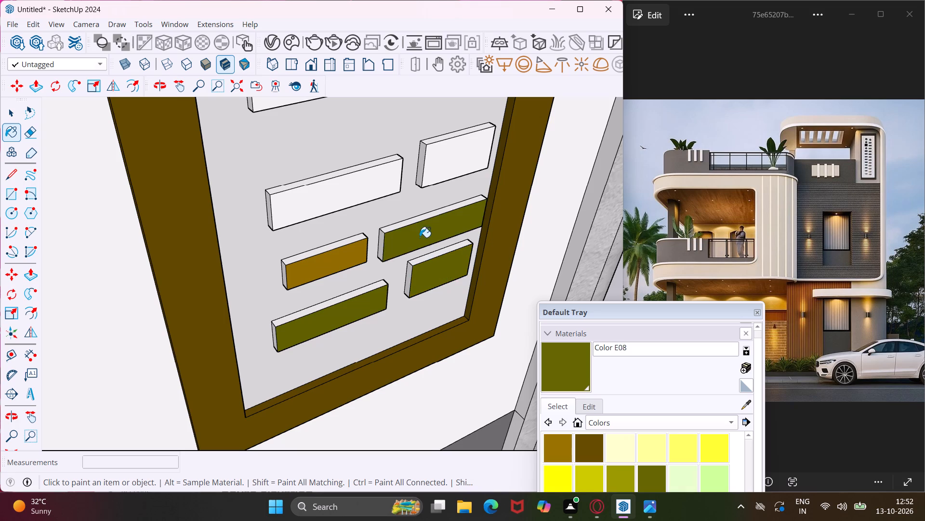
left_click(358, 258)
left_click(424, 164)
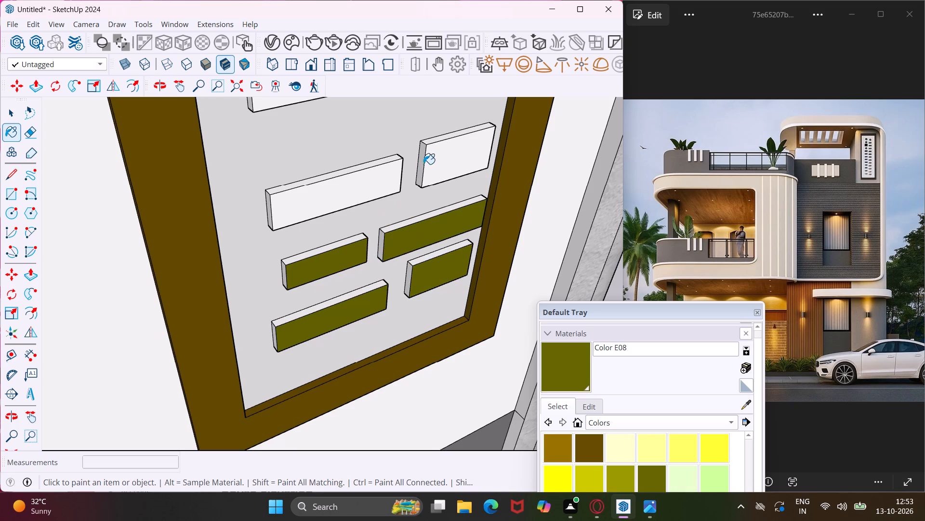
left_click(386, 185)
left_click(439, 159)
Paint the decorative panel's lowest circle, the rectangles beside and just above it, and three left-column rectangles below it with Color E08.
scroll(416, 165, "down", 9)
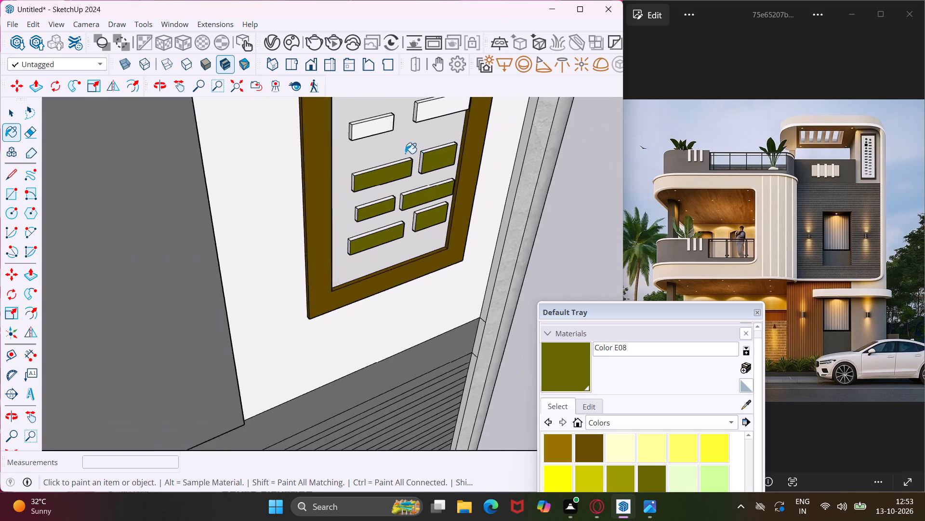
scroll(373, 134, "down", 9)
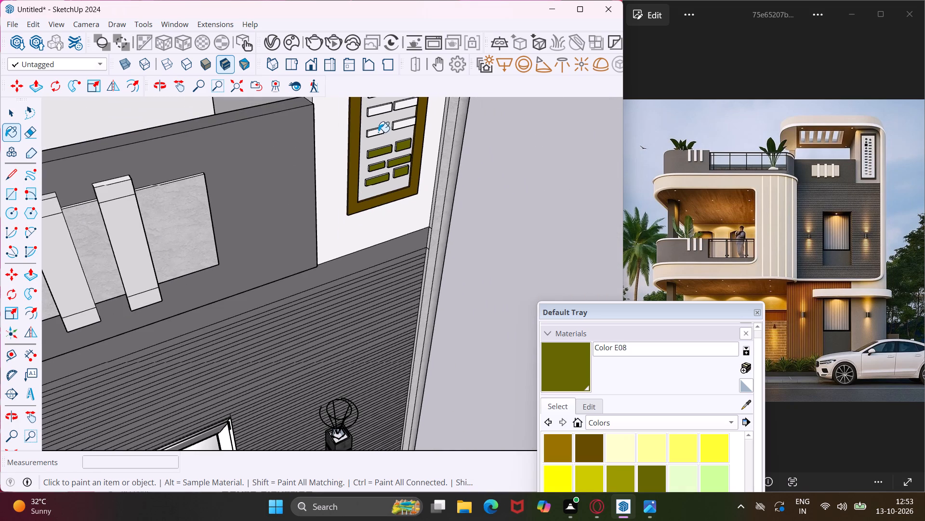
middle_click_drag(378, 132, 117, 113)
scroll(130, 160, "down", 8)
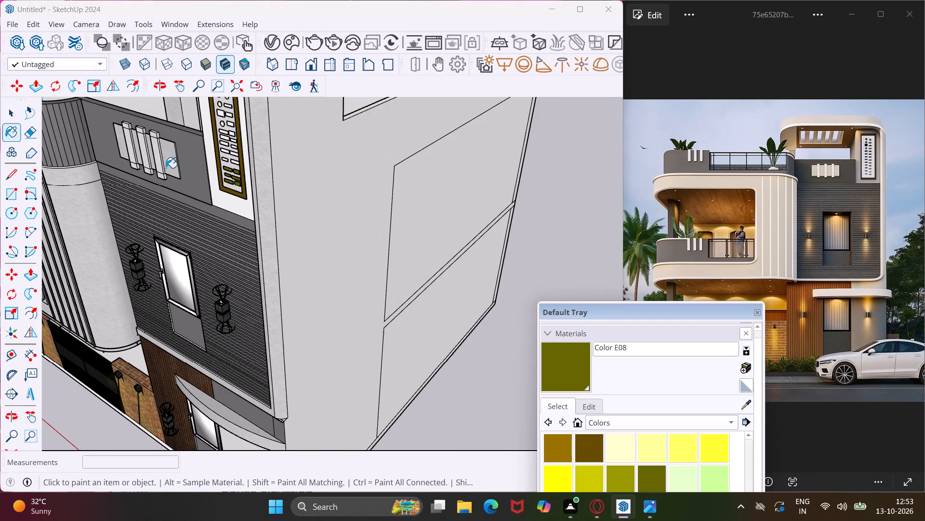
scroll(211, 121, "up", 12)
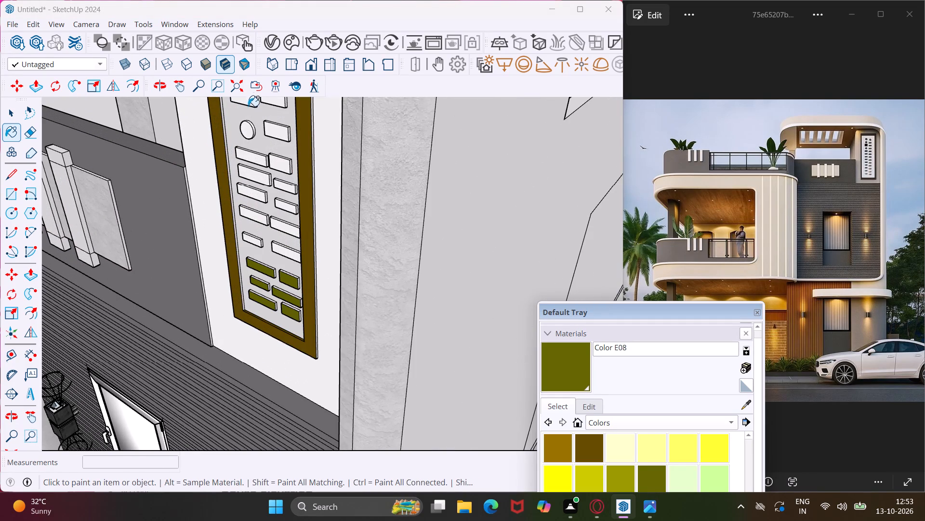
left_click(250, 99)
left_click(268, 100)
left_click(276, 129)
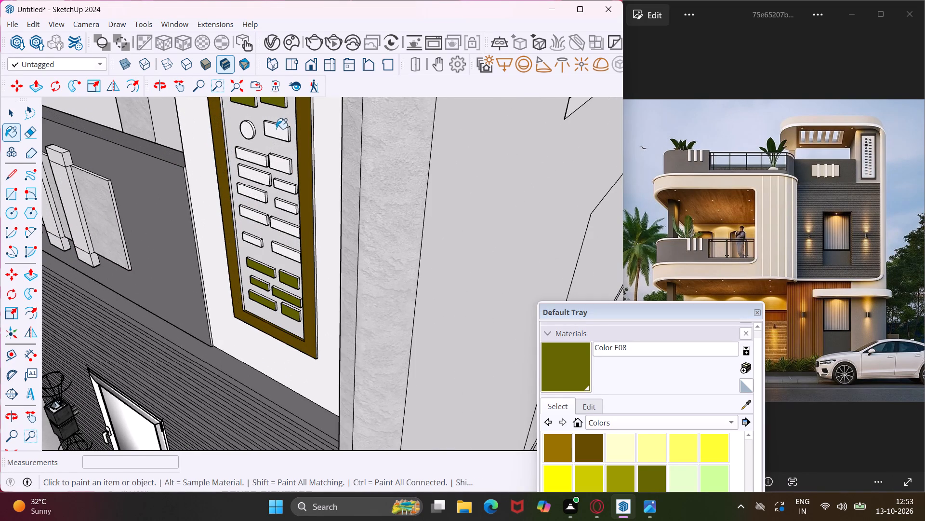
left_click(244, 129)
left_click(249, 157)
left_click(254, 177)
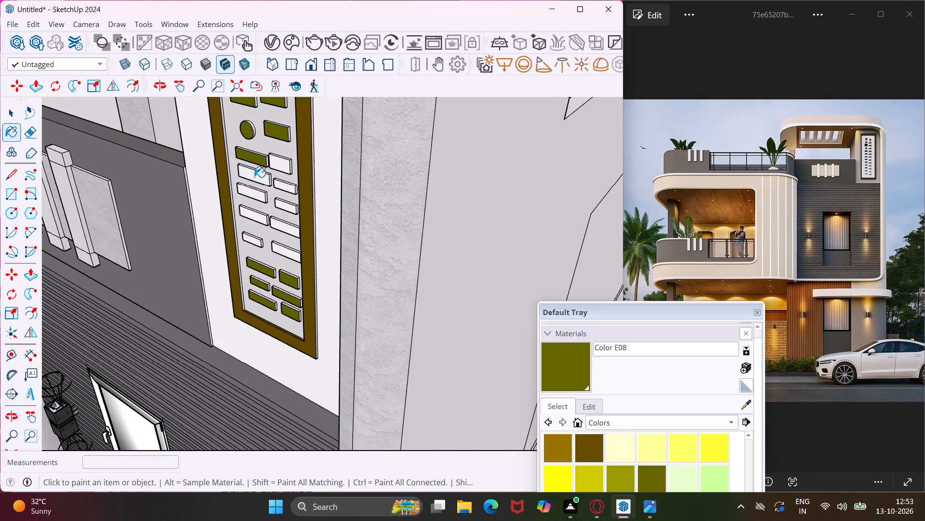
left_click(255, 197)
left_click(253, 222)
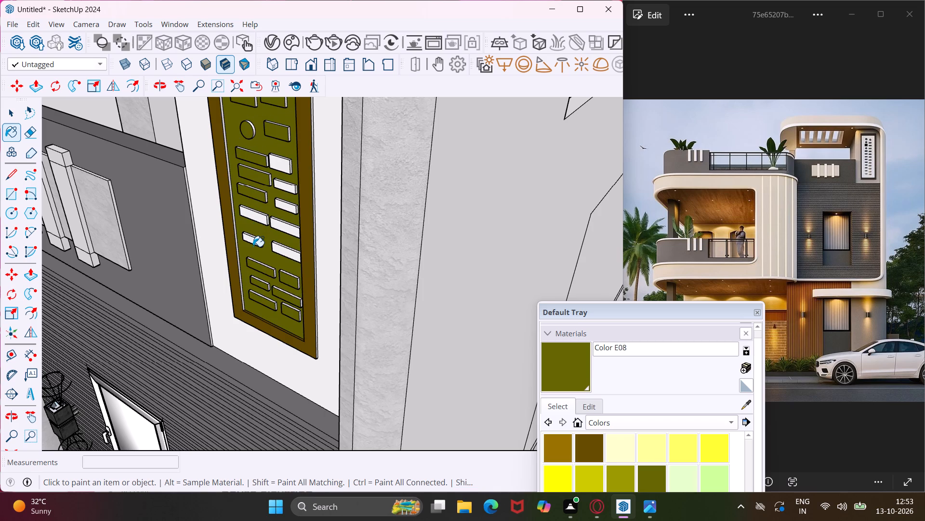
key("ctrl+z")
Paint the remaining white rectangles in both columns below the lowest circle of the decorative panel with Color E08.
left_click(254, 246)
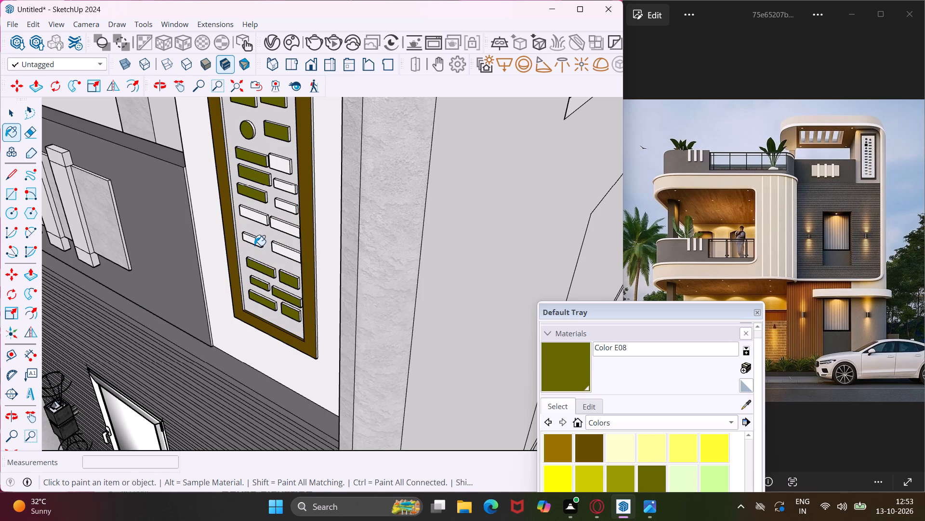
scroll(258, 224, "up", 8)
left_click(259, 218)
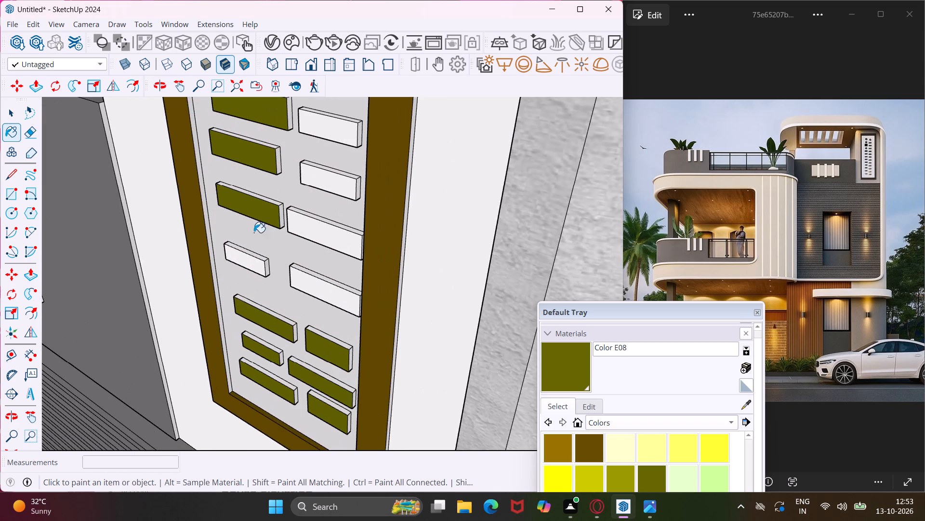
left_click(239, 264)
left_click(303, 284)
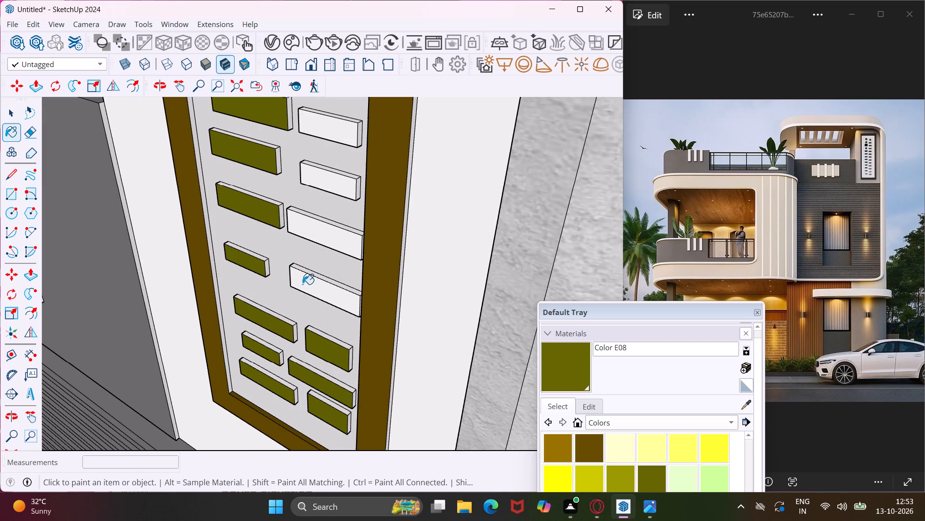
left_click(319, 239)
left_click(330, 186)
left_click(341, 123)
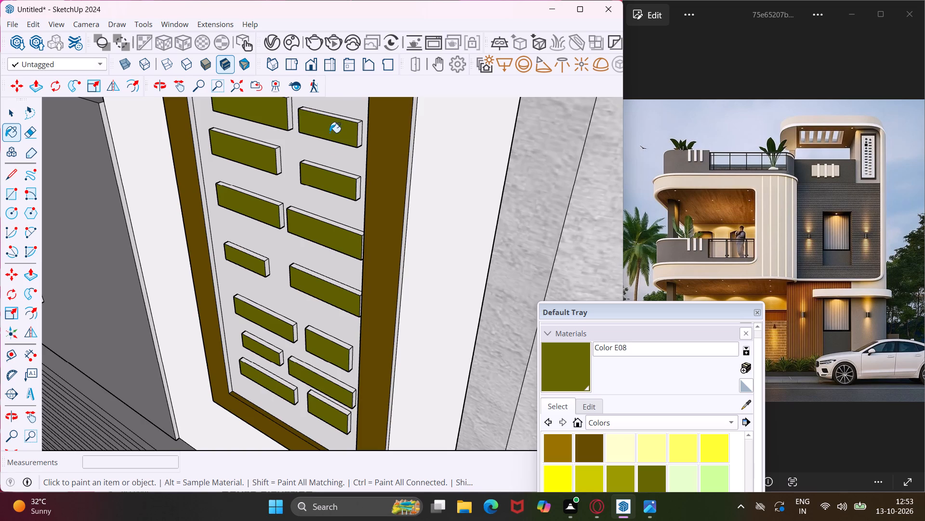
scroll(306, 149, "down", 20)
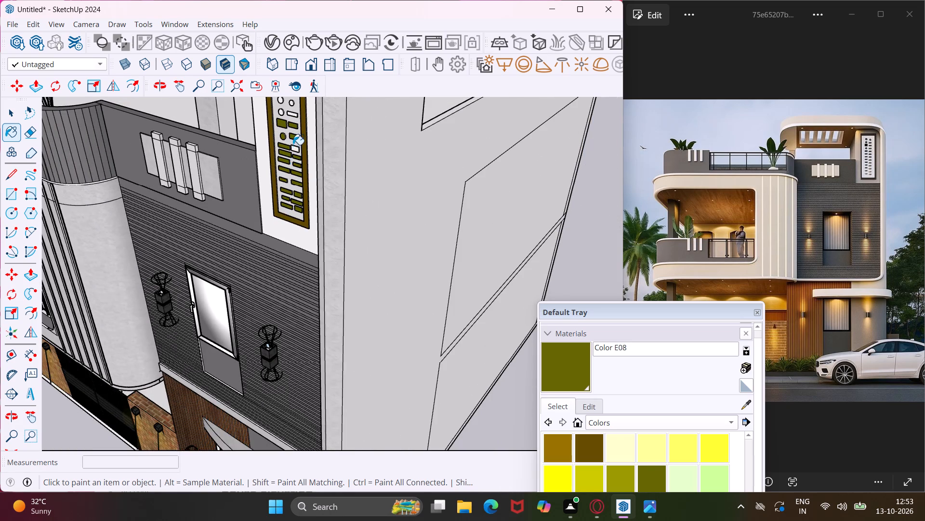
scroll(293, 145, "up", 13)
left_click(309, 146)
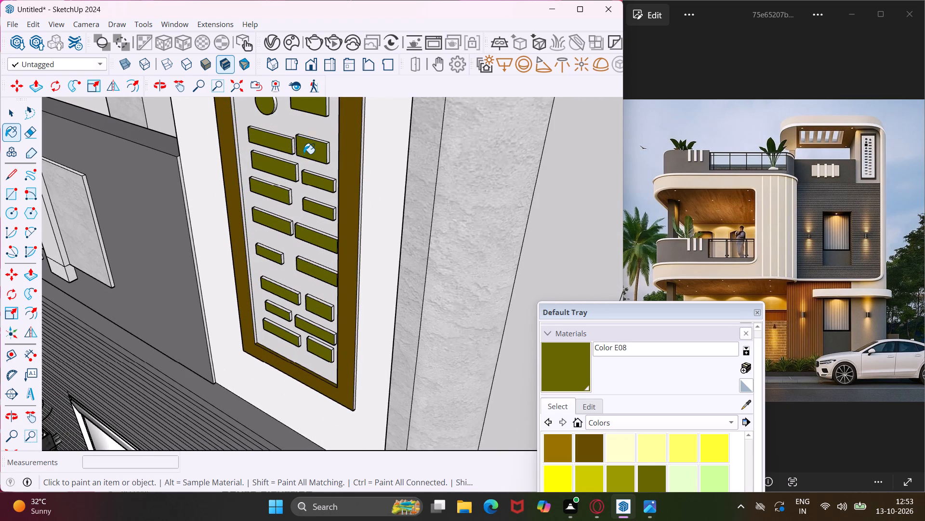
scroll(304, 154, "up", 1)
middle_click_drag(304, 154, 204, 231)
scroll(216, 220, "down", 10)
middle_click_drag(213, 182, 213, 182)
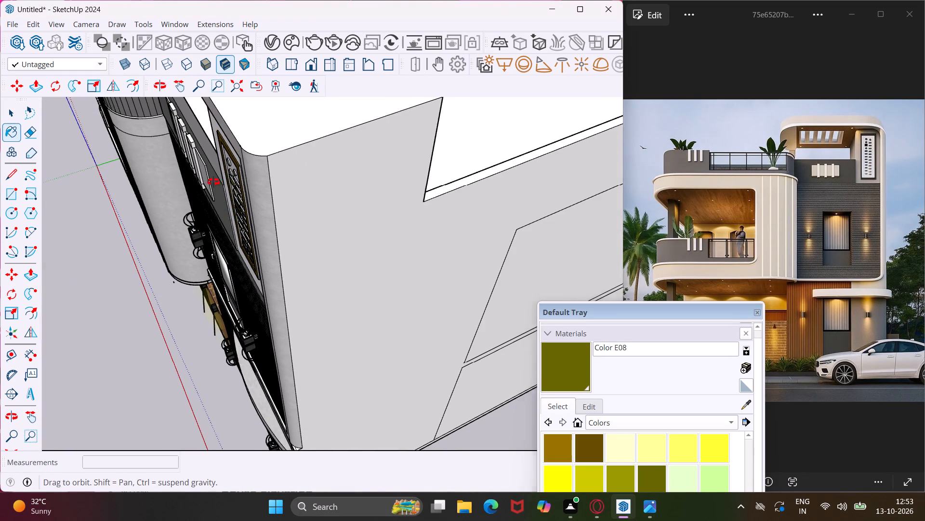
Paint the front faces of the decorative panel's three upper circles and the rectangle below the right-hand circle with Color E08.
middle_click_drag(213, 182, 351, 149)
scroll(339, 123, "up", 12)
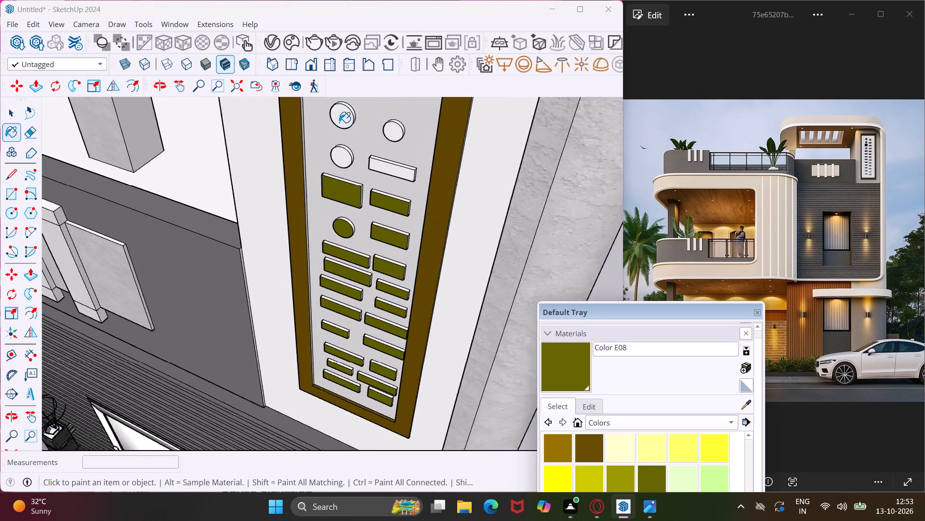
scroll(339, 123, "up", 2)
left_click(347, 114)
left_click(335, 170)
left_click(388, 180)
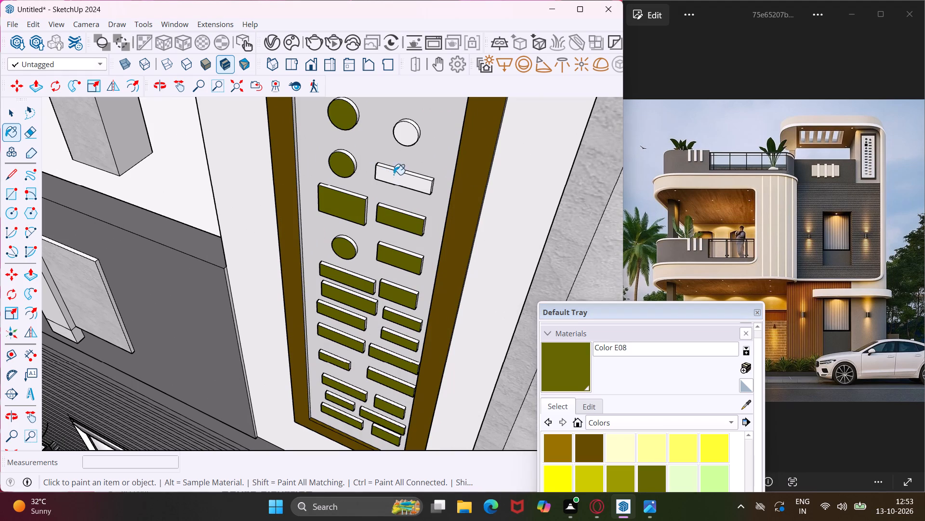
left_click(410, 134)
Paint the right-column circle's rim, the top faces of the three uppermost rectangles and the large left rectangle's end face with Color E08.
scroll(411, 131, "up", 7)
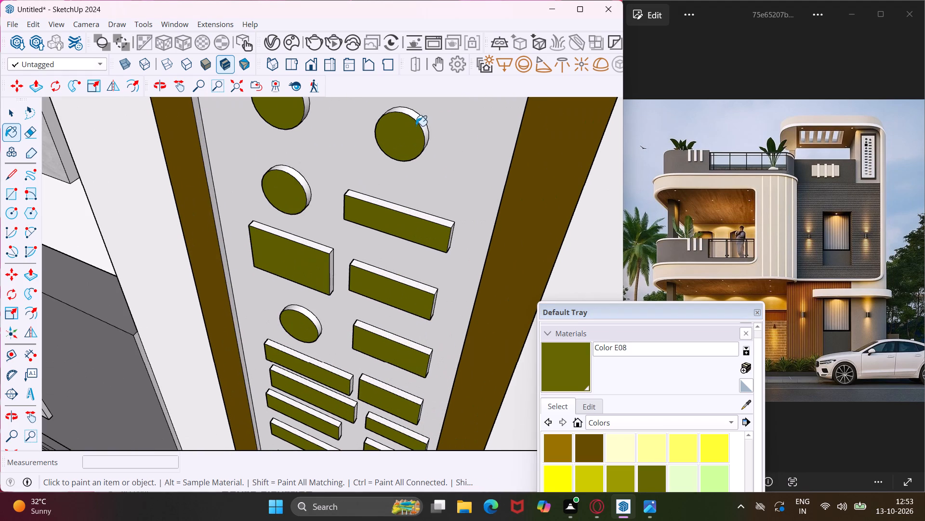
left_click(416, 122)
left_click(417, 122)
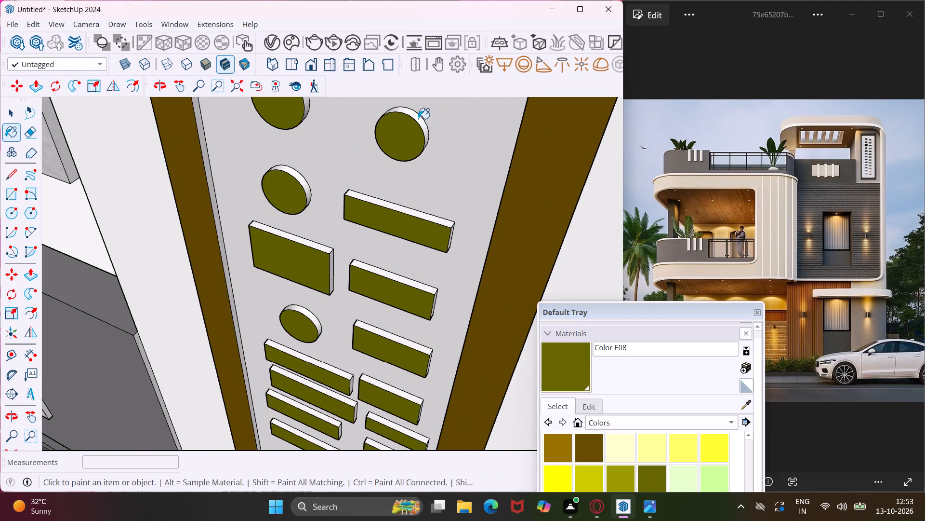
left_click(418, 119)
scroll(402, 206, "up", 6)
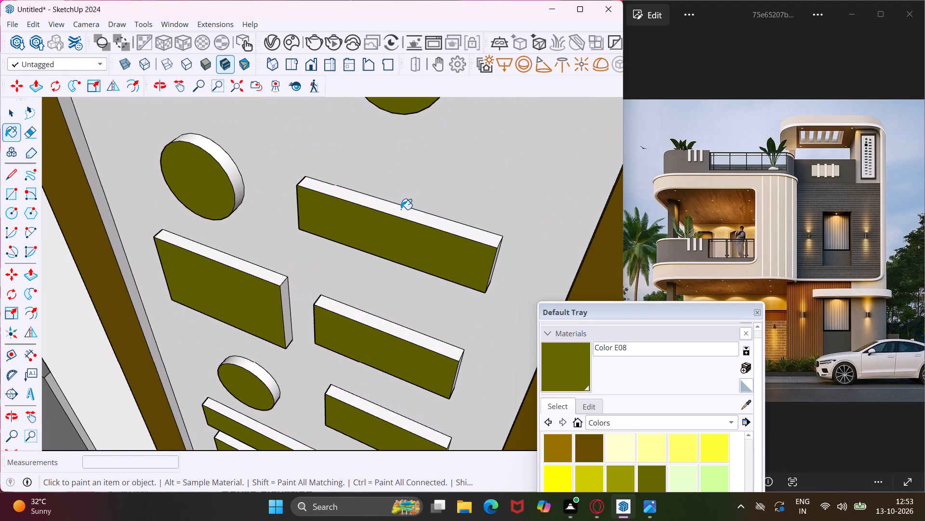
left_click(401, 209)
left_click(275, 275)
left_click(285, 290)
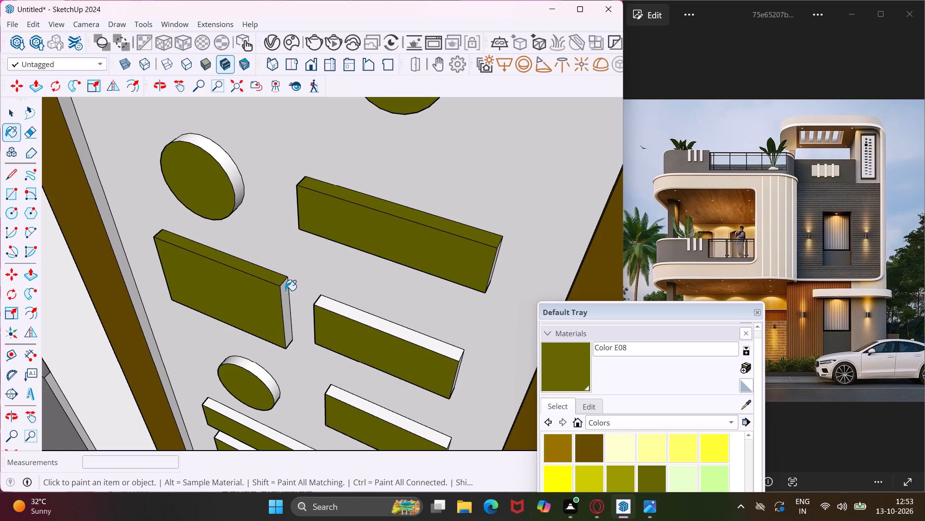
left_click(320, 306)
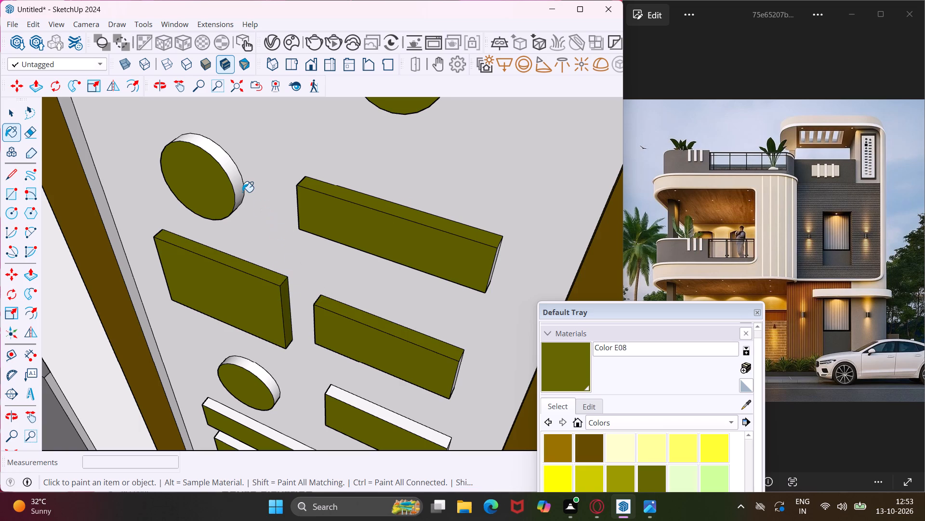
Paint the rims of the three left-column circles and the tops of the rectangles beside and just below the lowest circle with Color E08.
left_click(237, 180)
left_click(262, 372)
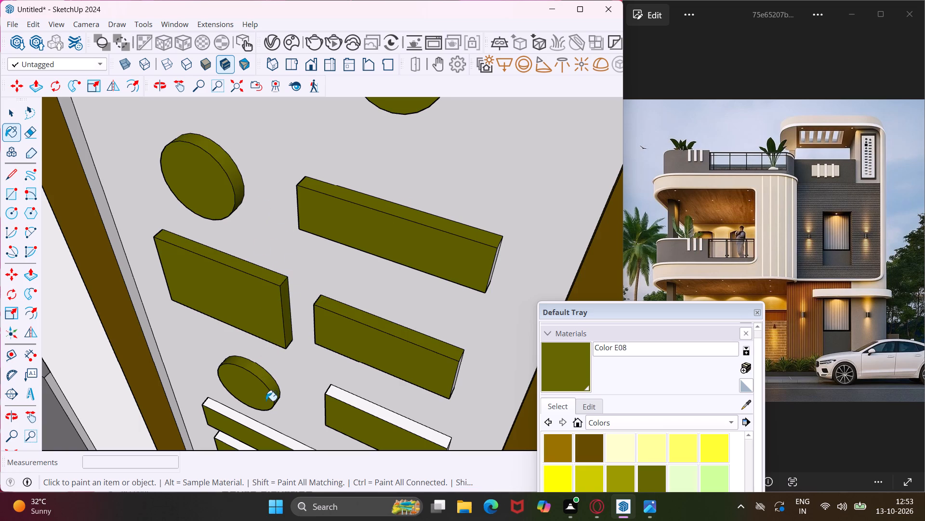
left_click(269, 432)
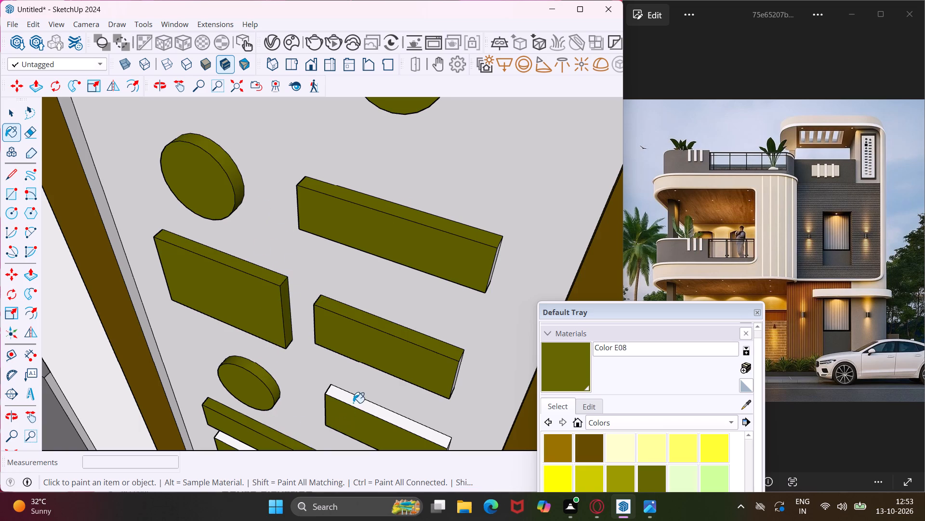
left_click(353, 403)
scroll(290, 388, "down", 9)
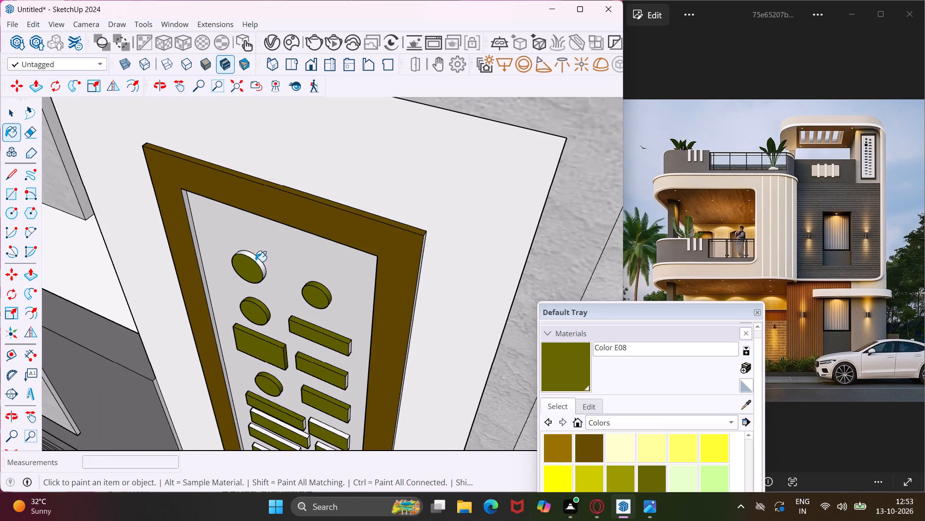
scroll(255, 260, "up", 5)
left_click(255, 260)
scroll(256, 259, "down", 6)
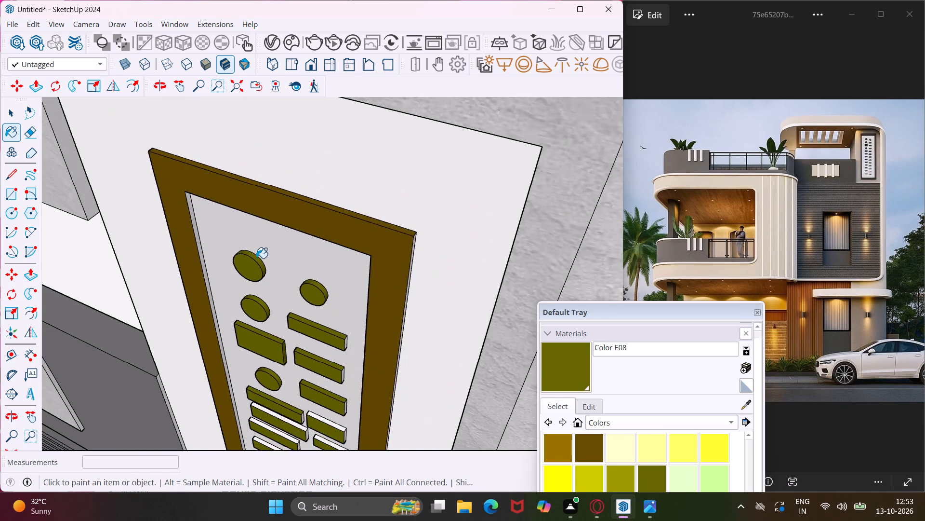
Paint the top and end faces of the two lowest left-column rectangles on the decorative panel with Color E08.
scroll(256, 258, "down", 12)
scroll(271, 400, "up", 6)
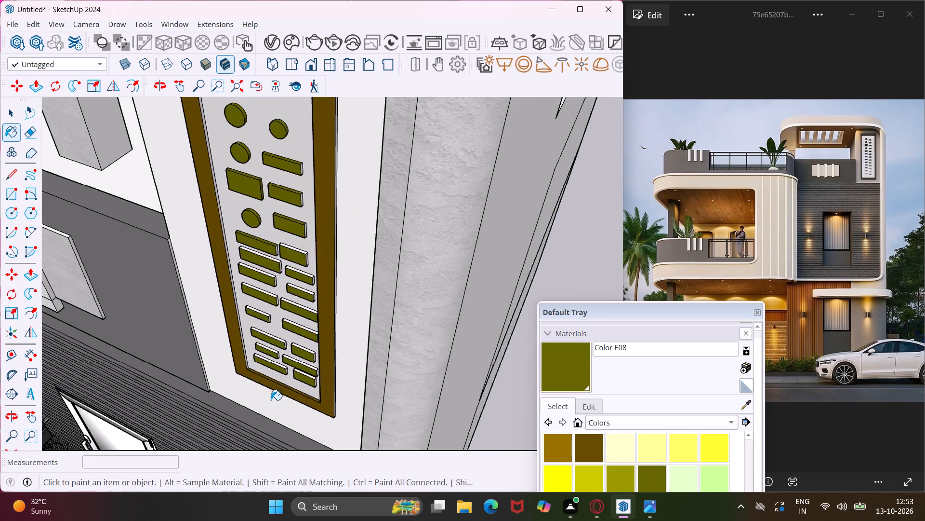
scroll(271, 400, "up", 9)
scroll(320, 274, "up", 4)
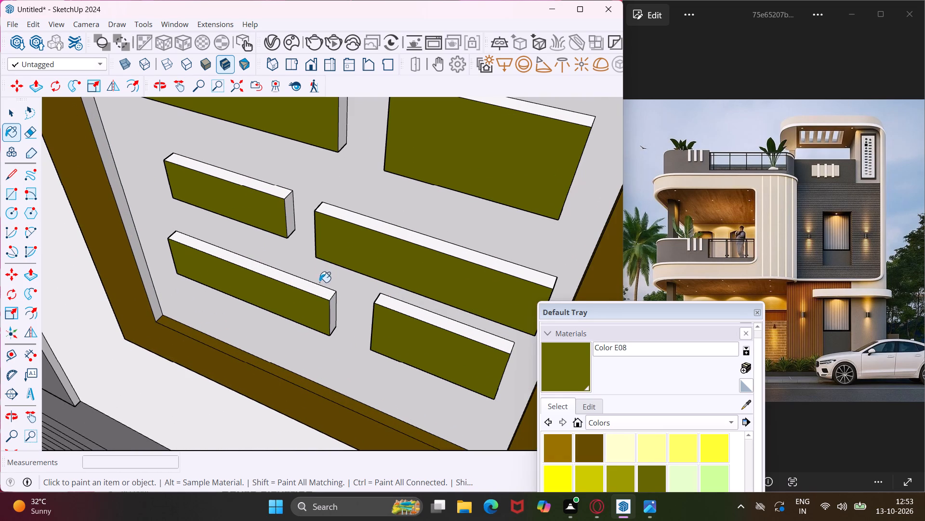
left_click(320, 291)
left_click(336, 306)
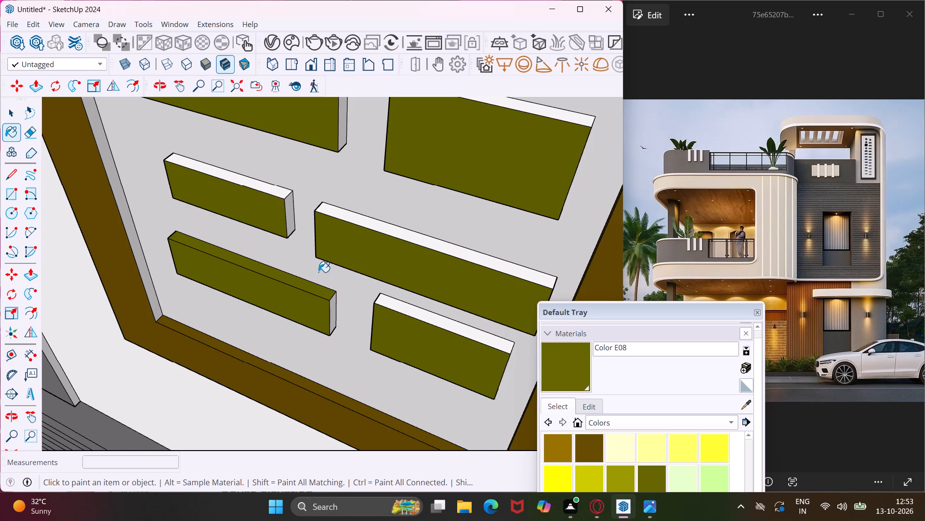
left_click(331, 318)
left_click(287, 218)
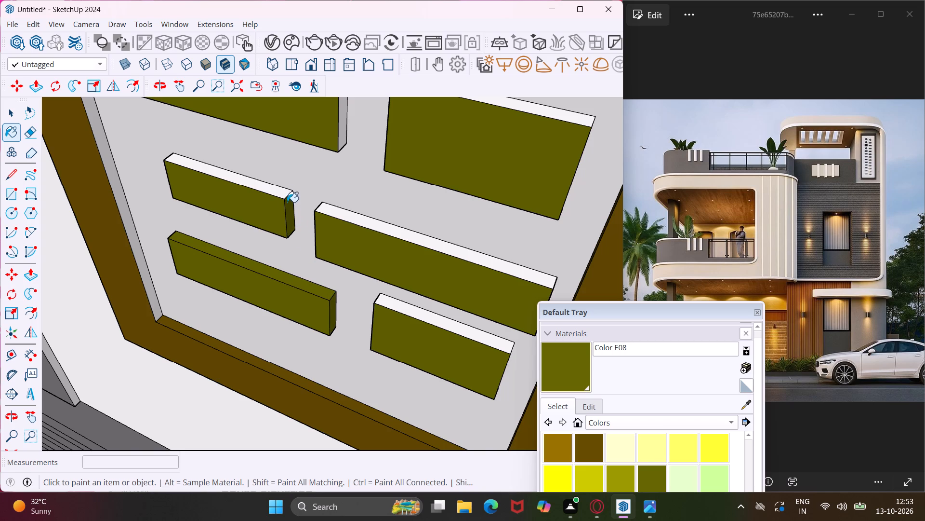
left_click(279, 187)
left_click(279, 190)
Paint the two lowest right-column rectangles' top and end faces and the third-lowest rectangles' end faces in both columns with Color E08.
left_click(344, 219)
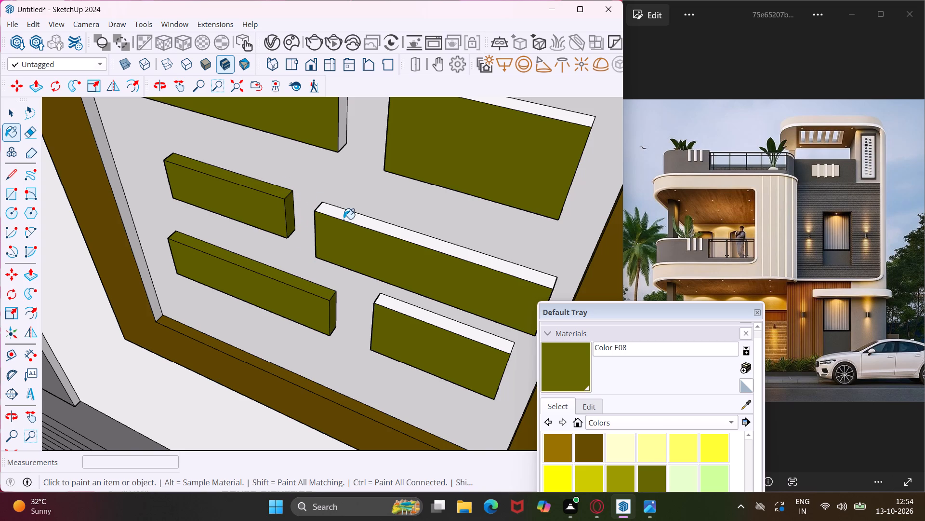
middle_click_drag(417, 262, 317, 203)
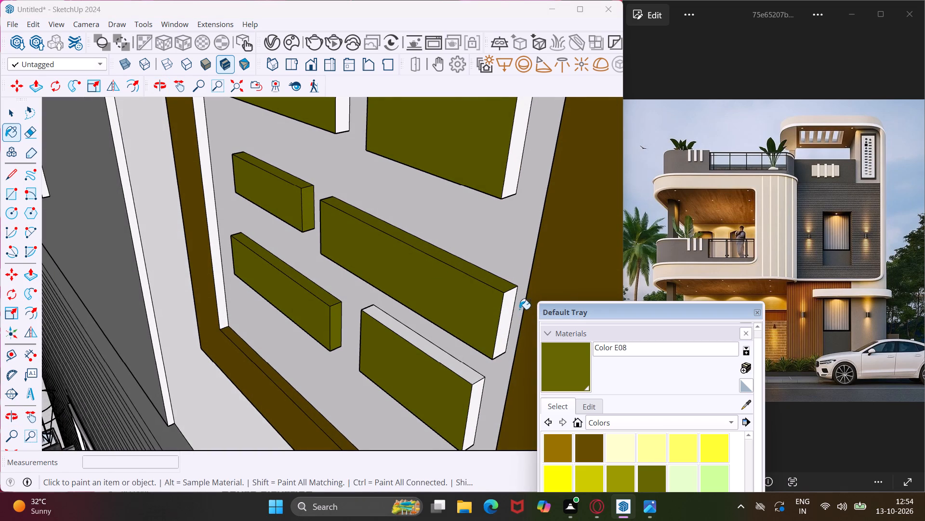
left_click(511, 312)
left_click(476, 380)
left_click(479, 390)
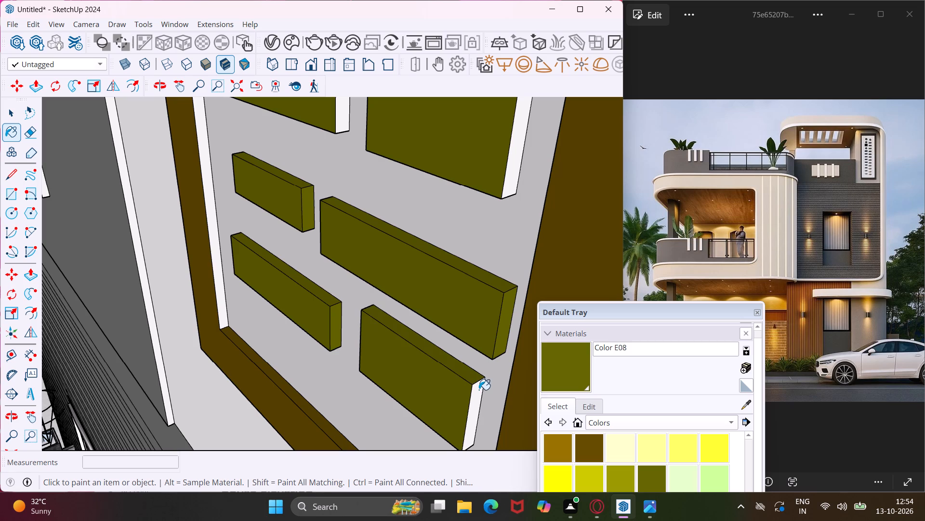
left_click(512, 181)
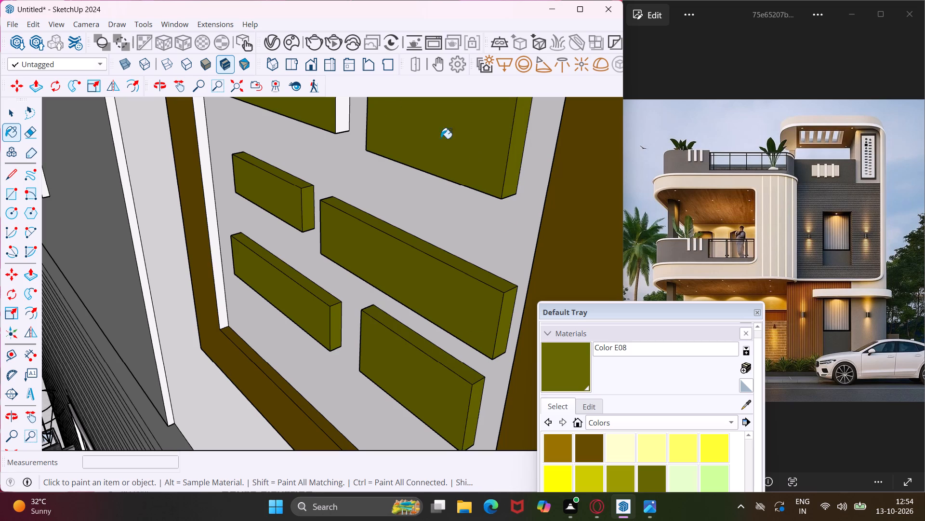
left_click(342, 120)
Paint the top faces of both columns' third-lowest rectangles and the top and end faces of the fourth-lowest right-column rectangle with Color E08.
middle_click_drag(329, 133, 267, 243)
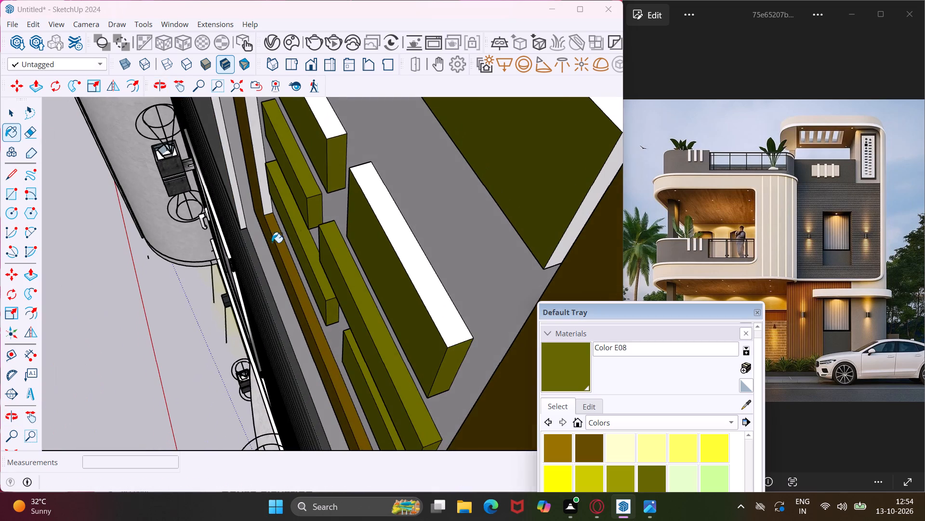
left_click(330, 121)
left_click(381, 201)
scroll(369, 206, "down", 3)
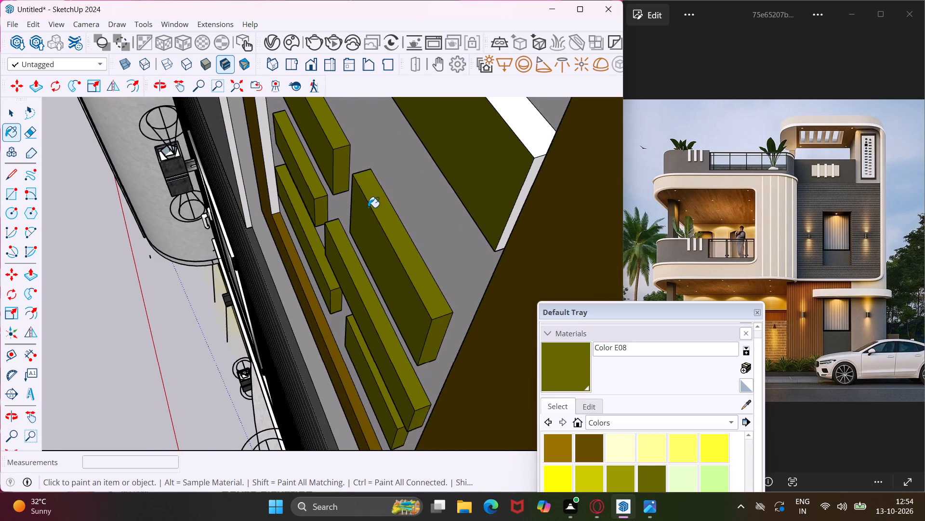
left_click(491, 133)
left_click(507, 170)
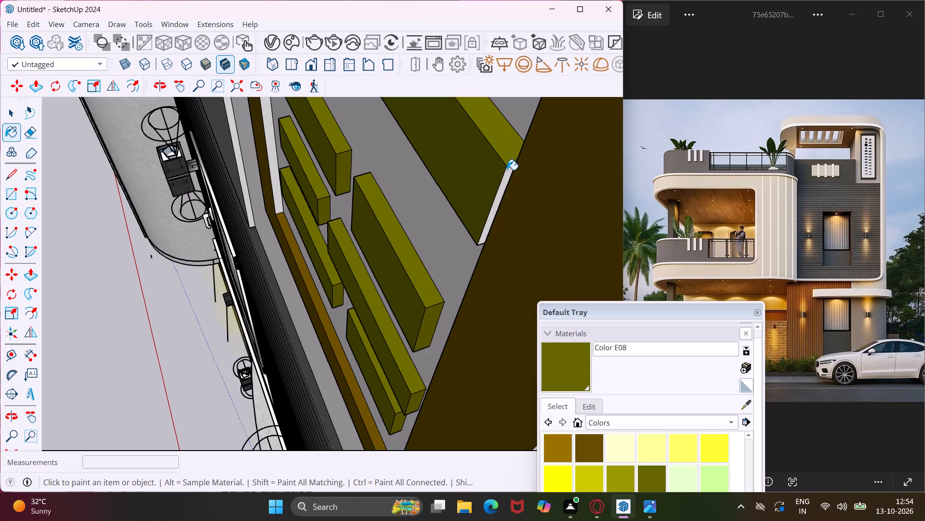
Paint the top and end faces of the short fourth-lowest rectangle in the panel's left column with Color E08.
middle_click_drag(467, 169, 548, 162)
scroll(418, 172, "down", 5)
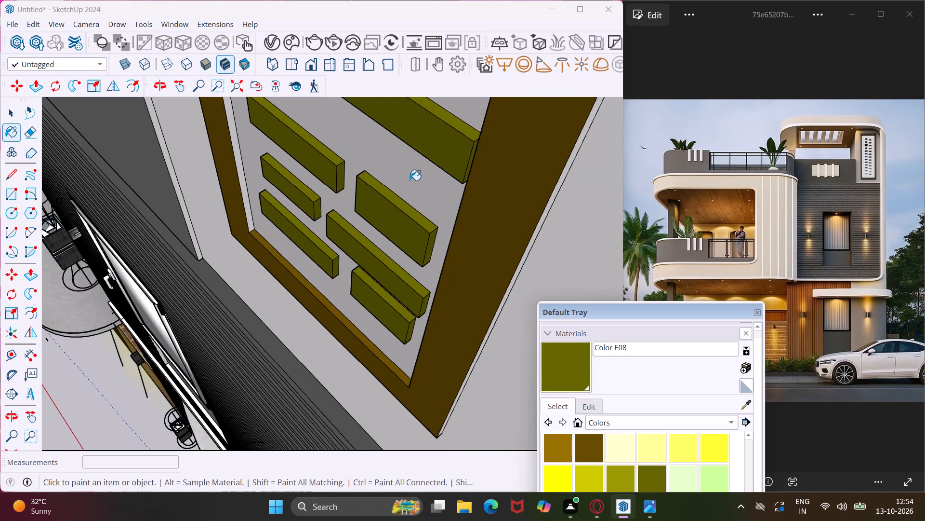
scroll(410, 180, "down", 12)
scroll(369, 124, "up", 7)
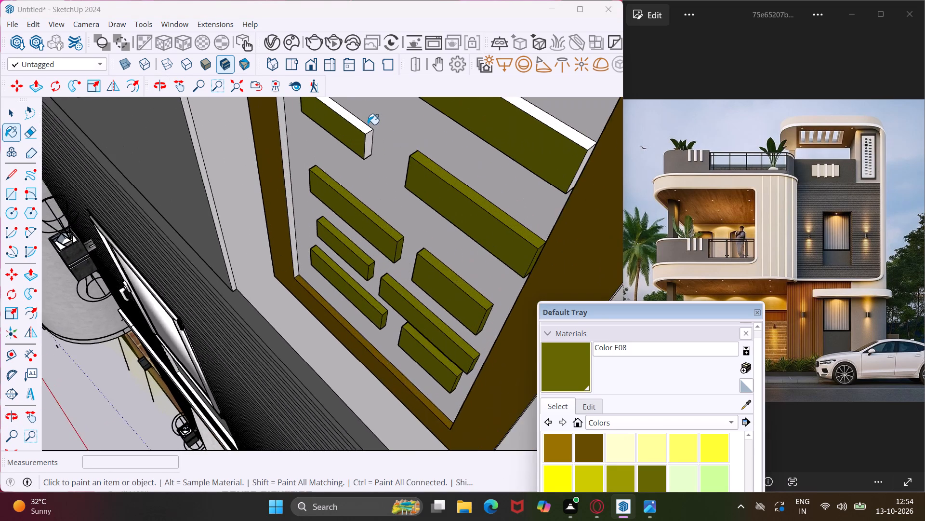
scroll(368, 124, "up", 6)
left_click(366, 129)
left_click(371, 150)
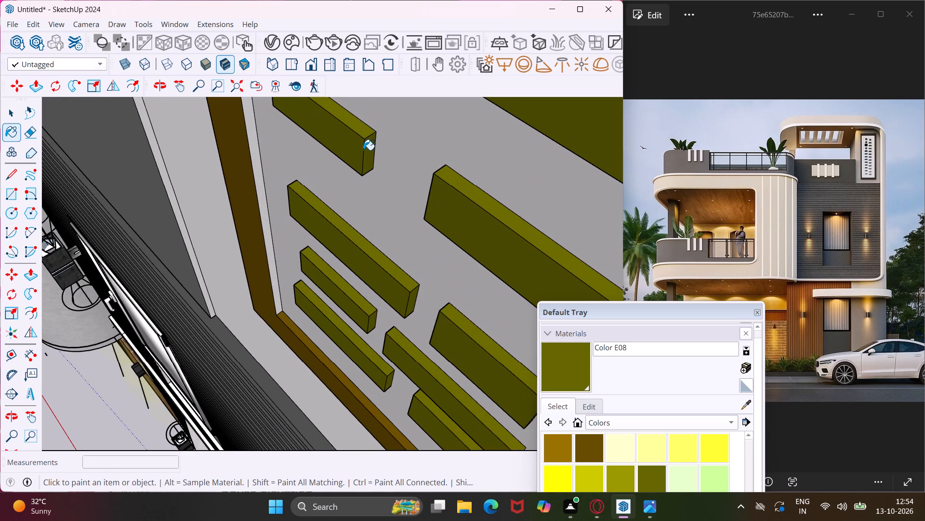
Paint the top and end faces of the fifth-lowest rectangle in each column of the decorative panel with Color E08.
scroll(357, 150, "down", 12)
scroll(377, 107, "up", 4)
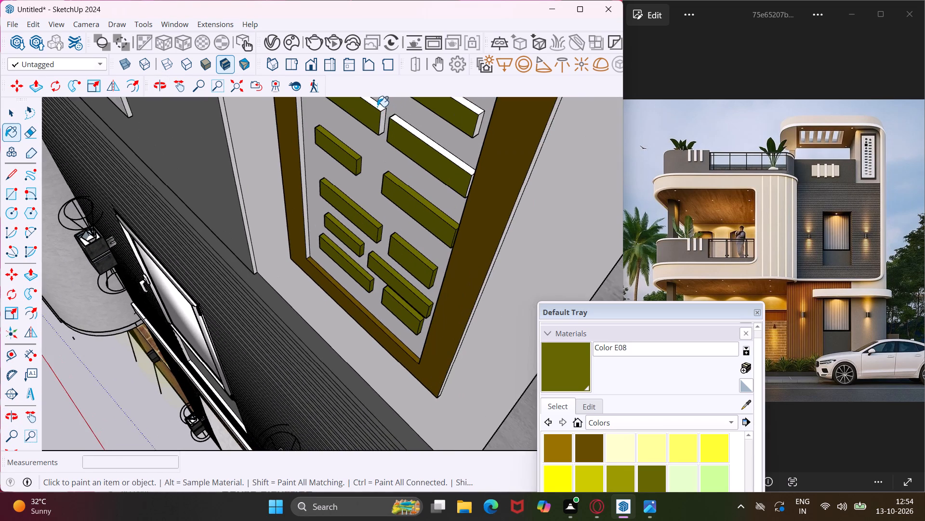
scroll(377, 107, "up", 2)
left_click(377, 106)
left_click(387, 117)
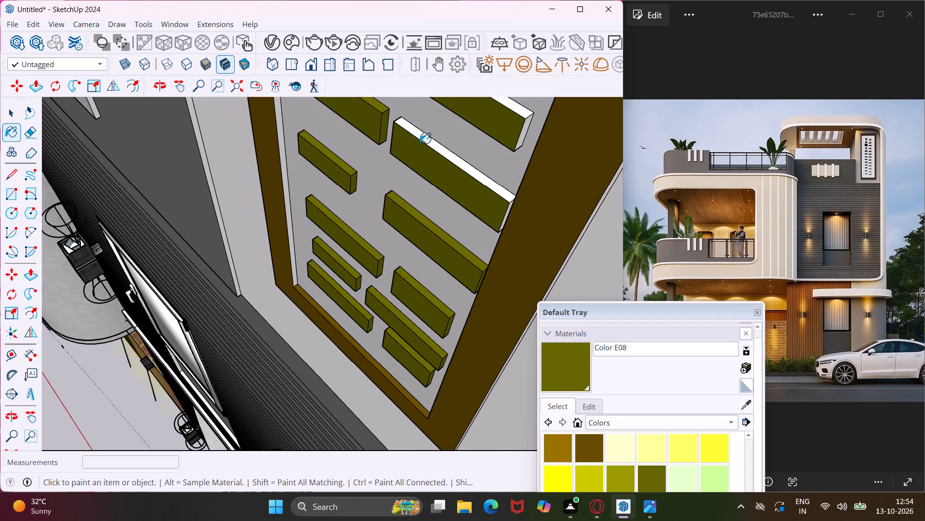
left_click(427, 140)
middle_click_drag(454, 176, 429, 158)
scroll(441, 167, "up", 1)
scroll(510, 203, "up", 1)
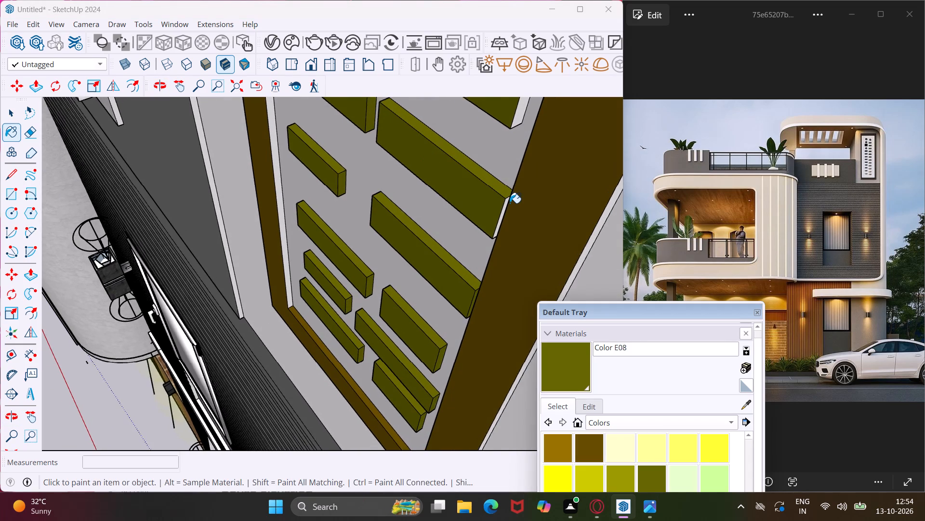
scroll(510, 203, "up", 2)
left_click(507, 205)
left_click(505, 204)
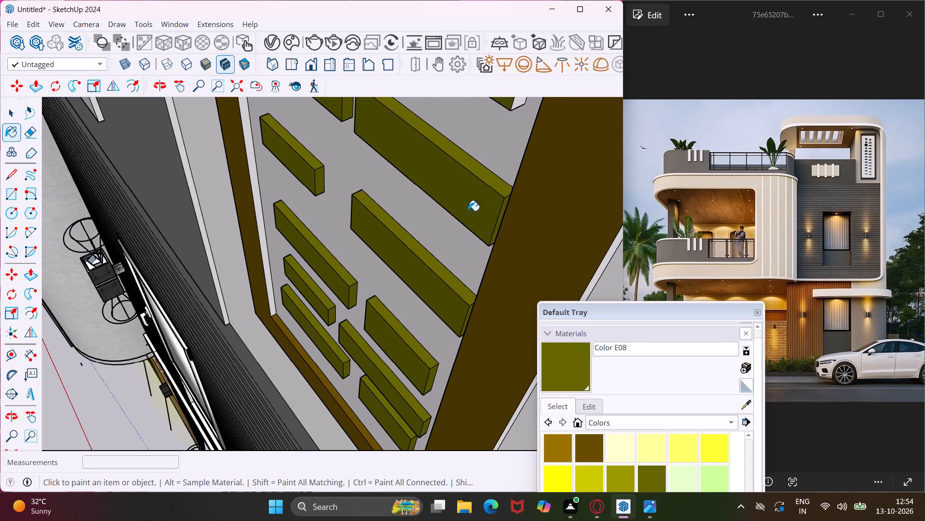
With Color E08, paint the seventh-lowest left rectangle's top, the eighth-lowest left rectangle's end, and the eighth-lowest right rectangle's top and end.
scroll(445, 217, "down", 19)
scroll(429, 208, "down", 3)
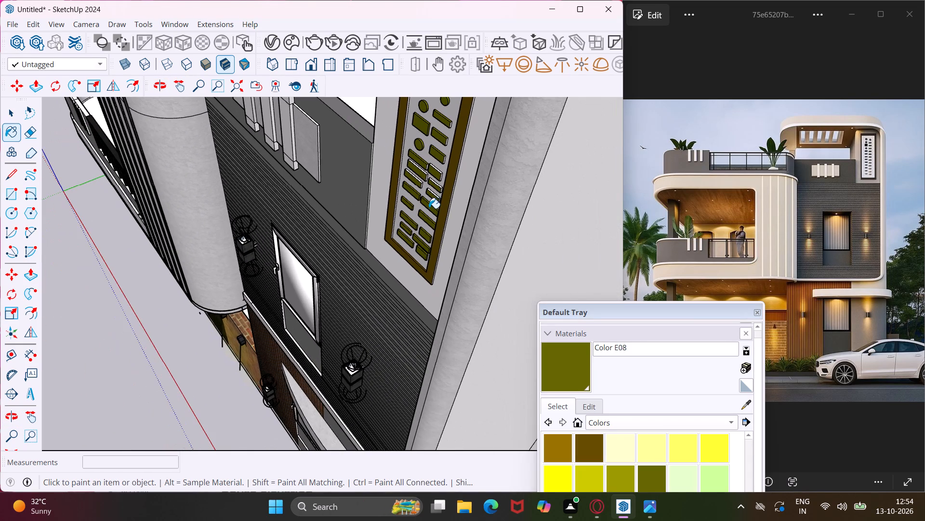
scroll(421, 167, "up", 17)
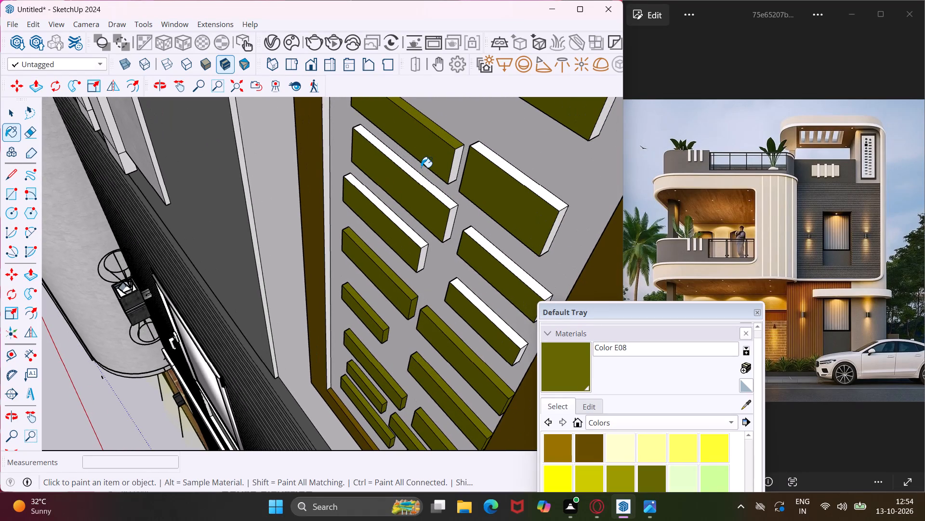
left_click(424, 181)
left_click(456, 169)
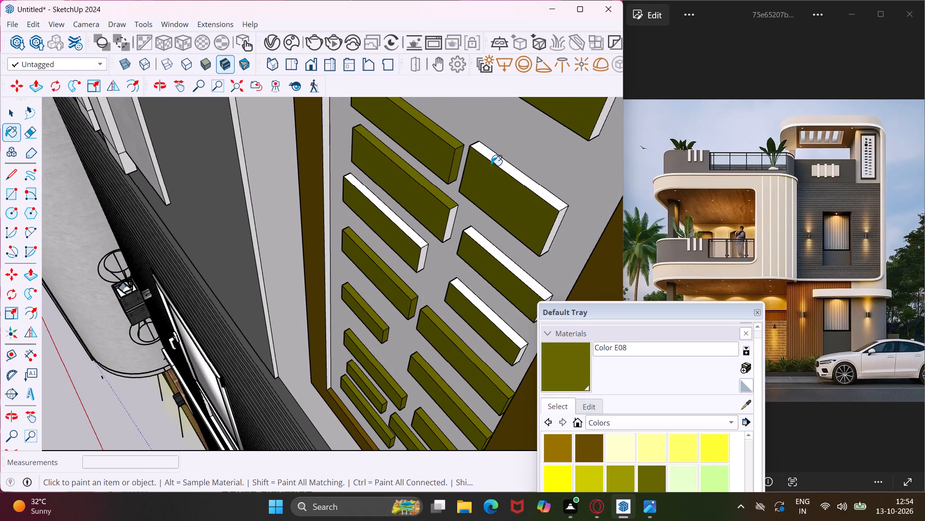
left_click(497, 165)
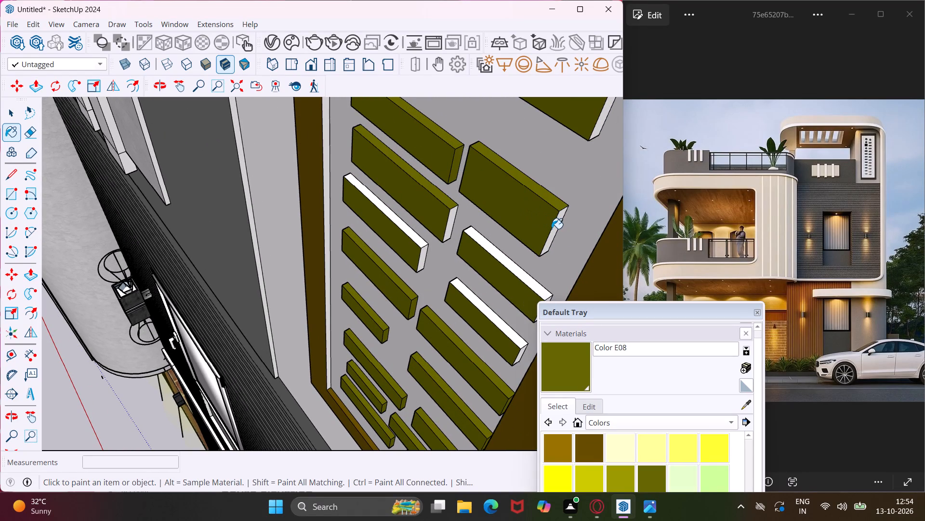
left_click(553, 229)
Paint the top and end faces of the seventh-lowest right-column rectangle on the decorative panel with Color E08.
left_click(532, 290)
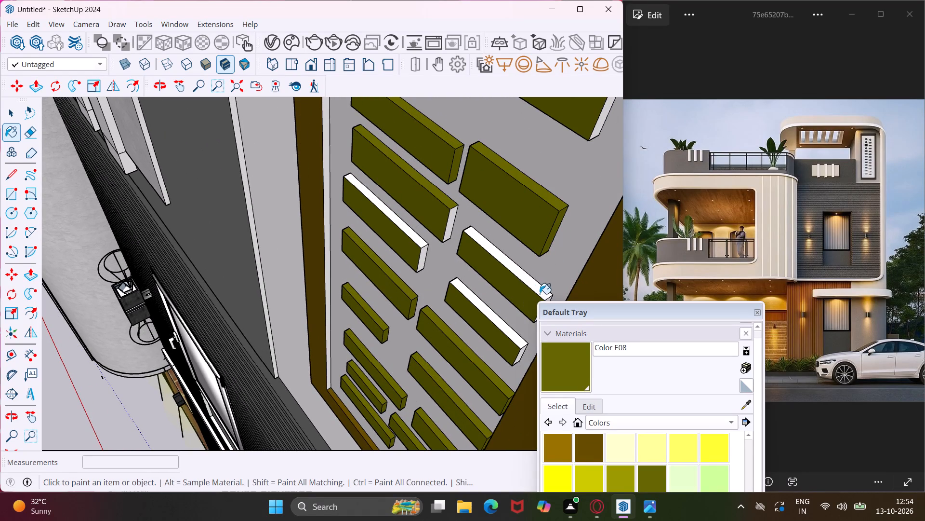
left_click(540, 294)
left_click(548, 300)
scroll(553, 295, "up", 5)
left_click(550, 299)
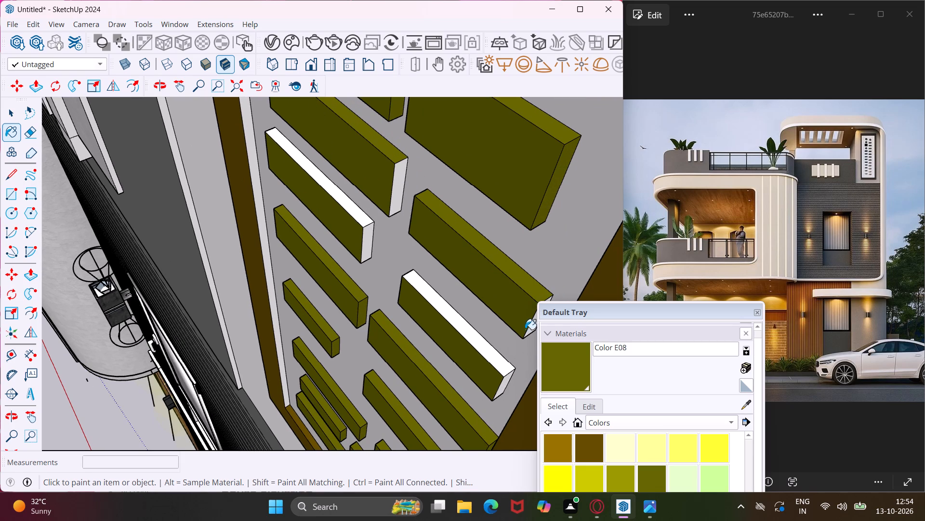
With Color E08, paint the top and end faces of each column's sixth-lowest rectangle and the end of the seventh-lowest left rectangle.
left_click(534, 329)
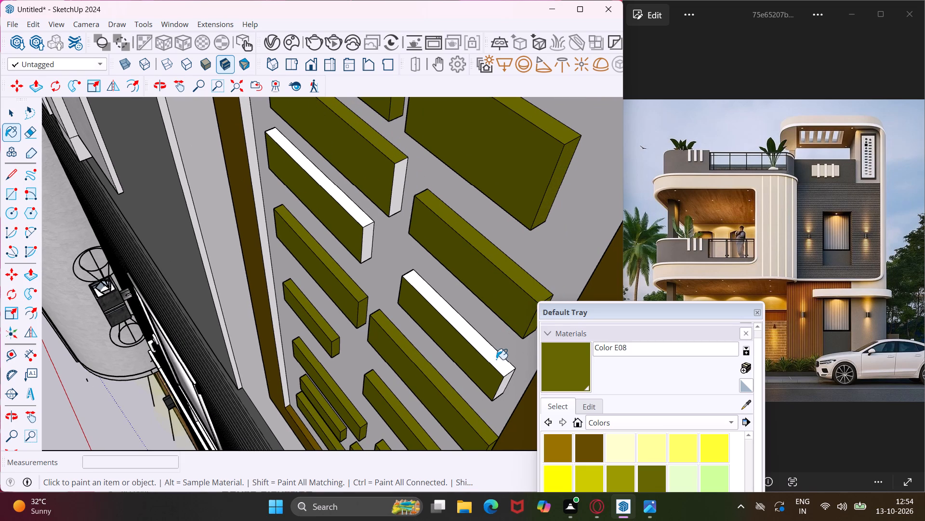
left_click(496, 359)
left_click(506, 382)
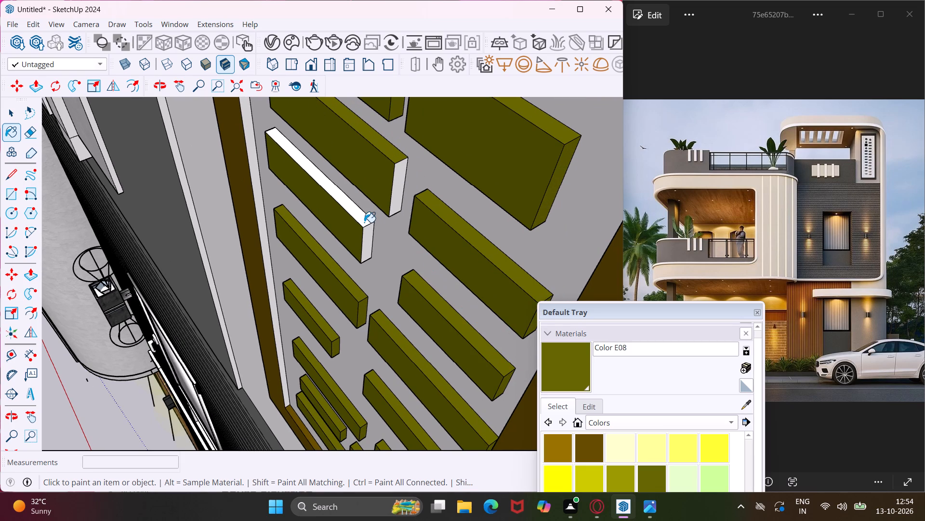
left_click(364, 222)
left_click(369, 237)
left_click(397, 186)
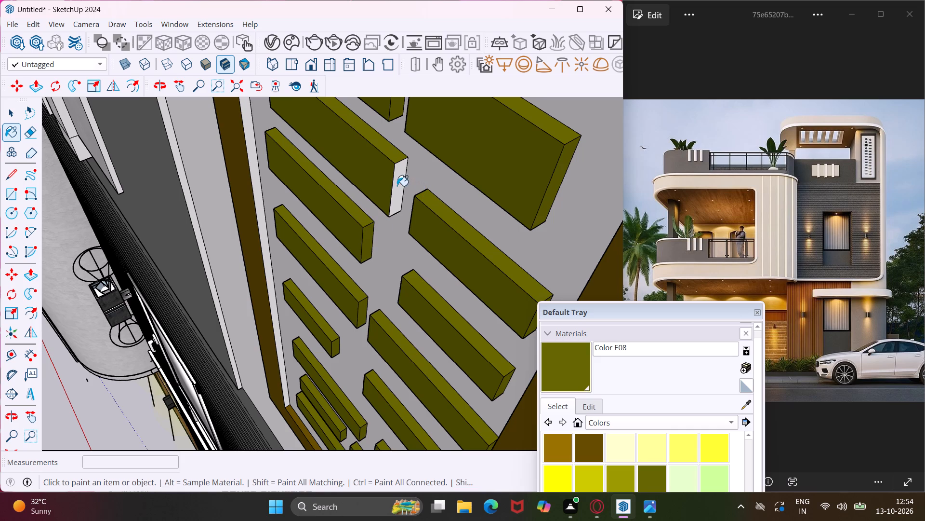
Paint the exposed end faces of the three uppermost right-column rectangles on the decorative panel with Color E08.
middle_click_drag(359, 200, 251, 272)
scroll(251, 272, "down", 4)
middle_click_drag(290, 265, 418, 248)
scroll(321, 235, "up", 3)
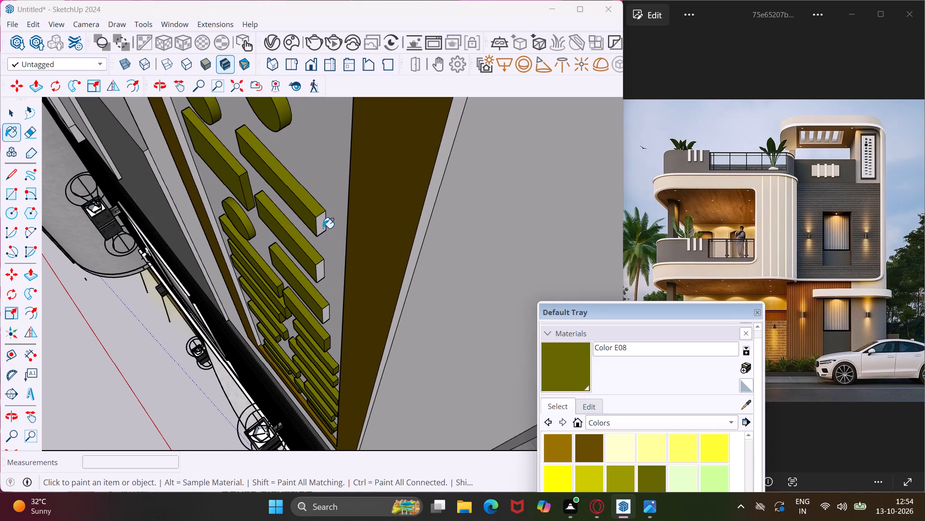
left_click(323, 227)
left_click(319, 274)
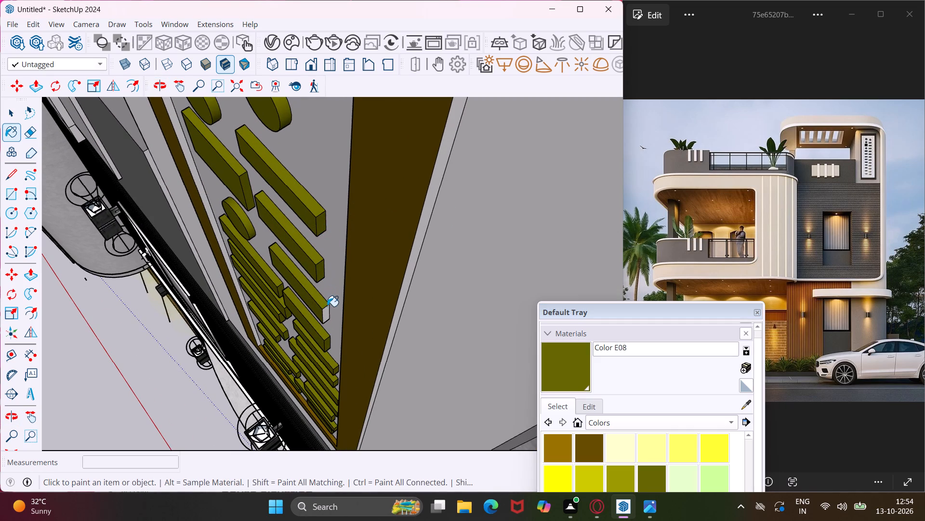
left_click(327, 314)
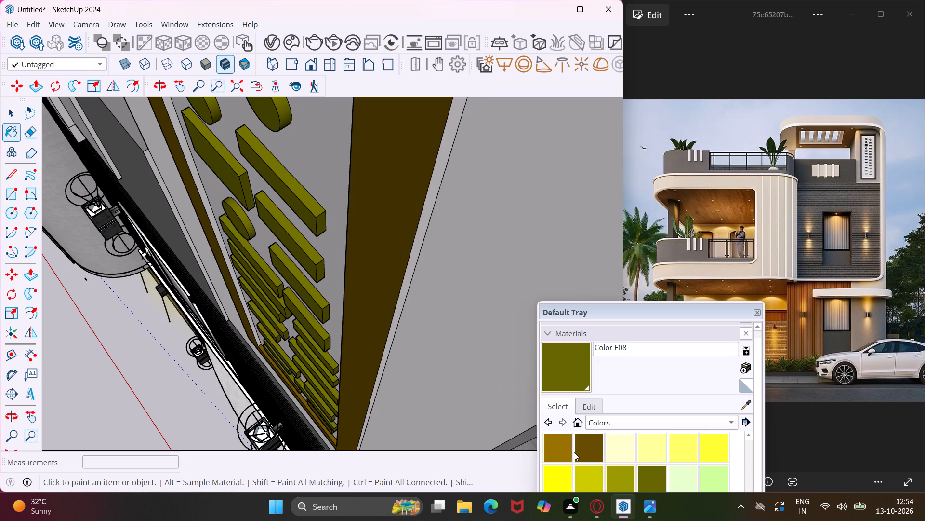
Paint the decorative panel frame's right outer side face and left inner side face with Color D08.
left_click(580, 449)
scroll(412, 266, "up", 2)
left_click(412, 260)
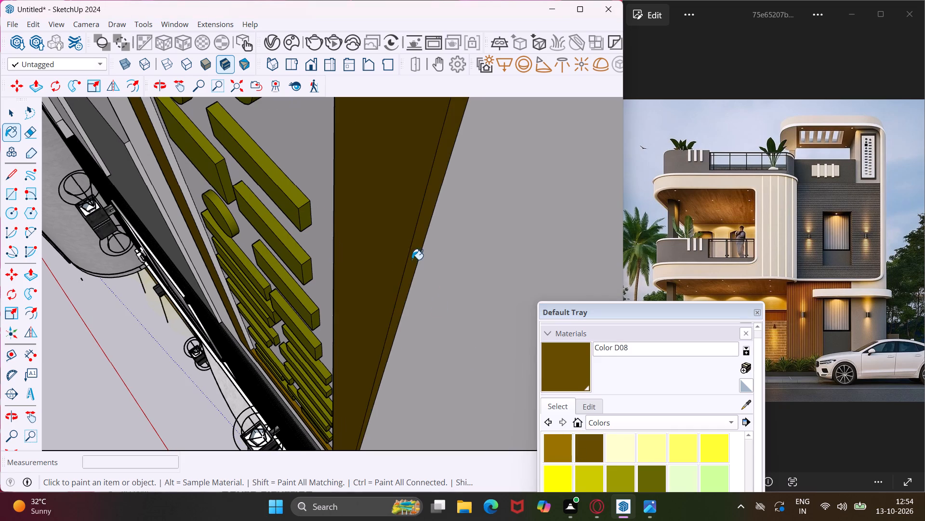
scroll(390, 264, "down", 13)
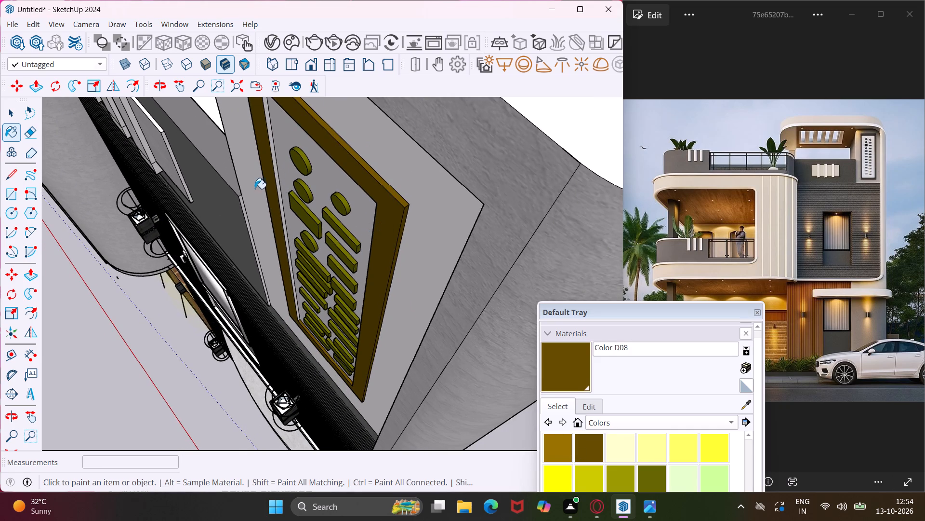
scroll(270, 188, "up", 10)
left_click(293, 178)
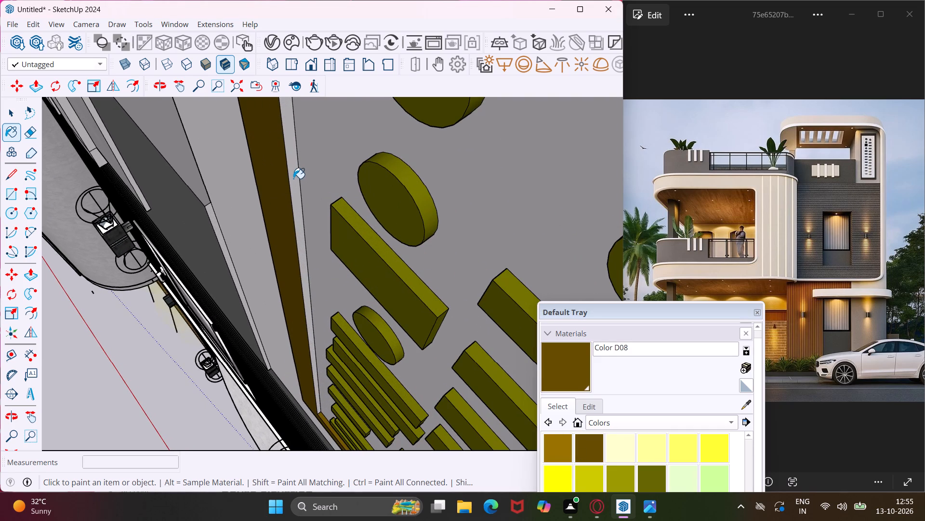
Paint the left end faces of the eighth-, seventh- and sixth-lowest rectangles in both panel columns with Color E08.
middle_click_drag(293, 178, 456, 93)
scroll(433, 100, "down", 10)
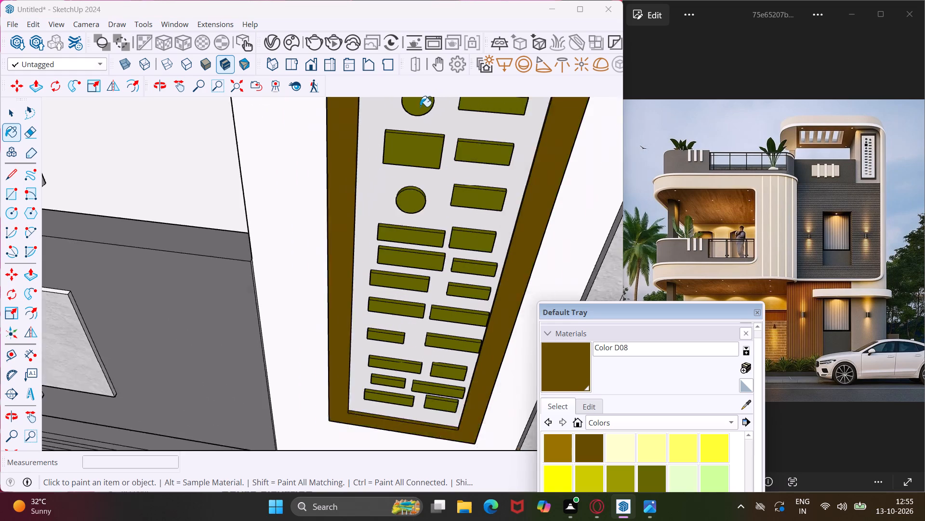
scroll(420, 107, "down", 7)
middle_click_drag(352, 166, 612, 143)
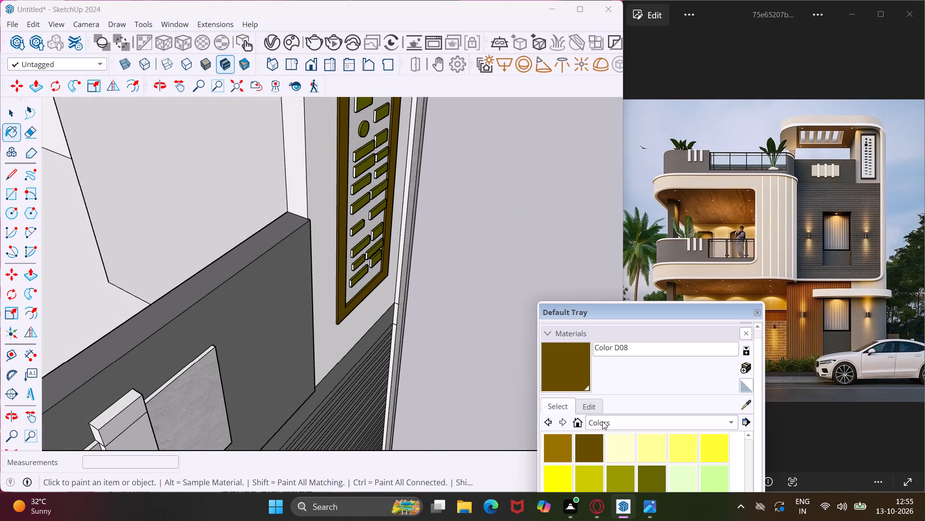
left_click(654, 476)
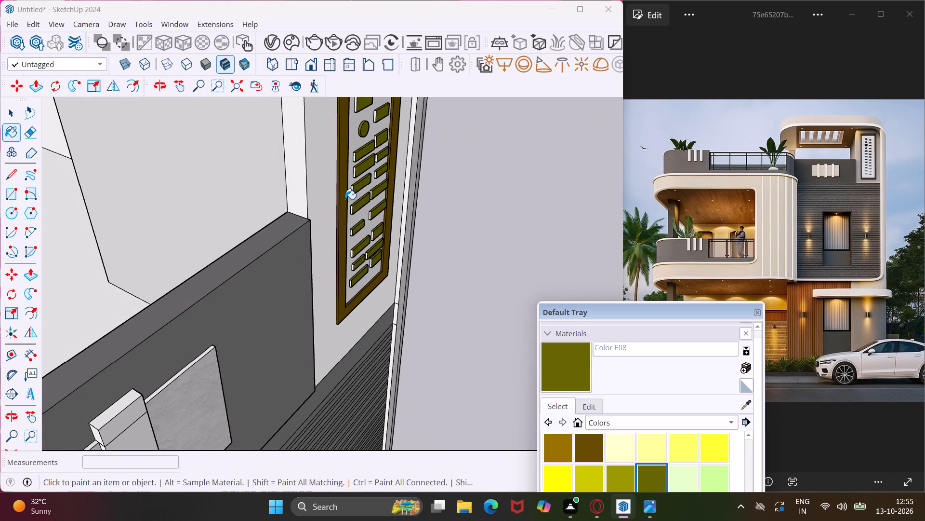
scroll(348, 152, "up", 9)
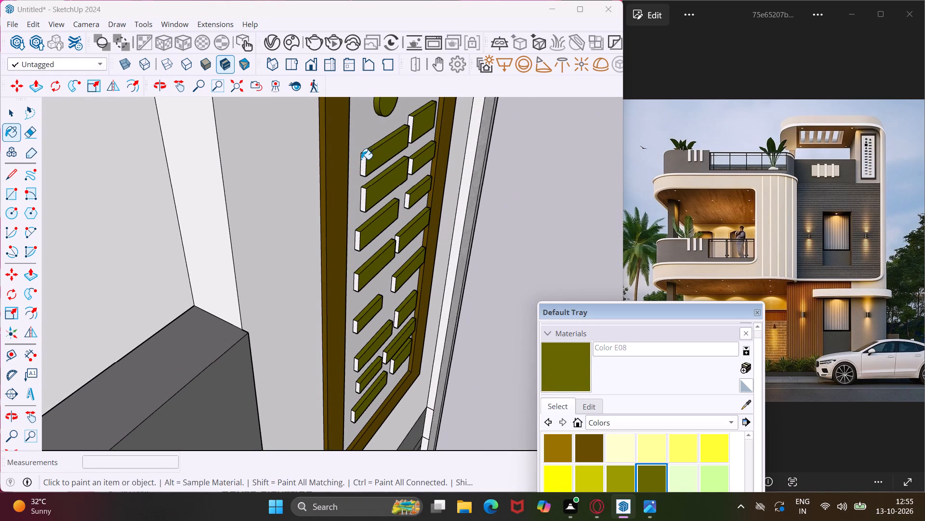
left_click(361, 159)
left_click(410, 122)
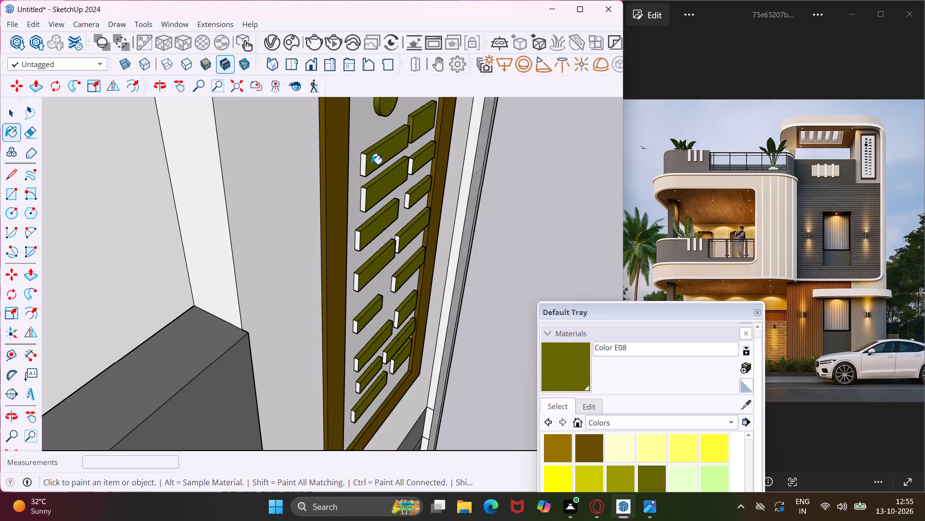
scroll(363, 168, "up", 3)
left_click(363, 168)
left_click(364, 207)
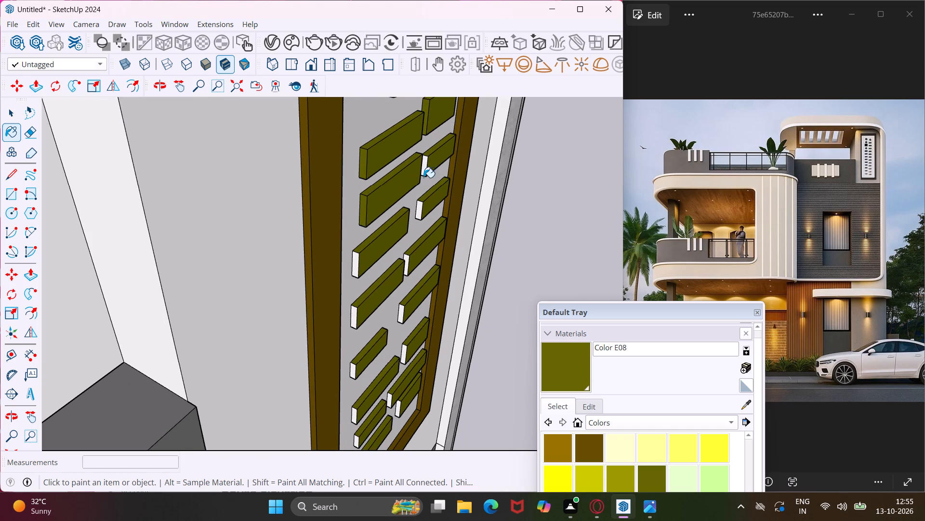
left_click(425, 171)
left_click(357, 263)
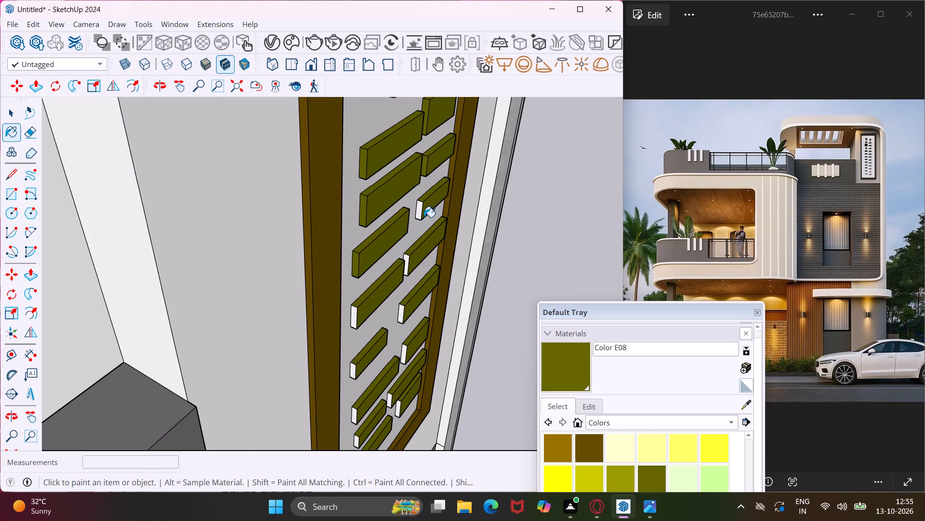
left_click(420, 213)
Paint the left end faces of the fifth-, fourth- and third-lowest rectangles in both panel columns with Color E08.
left_click(353, 318)
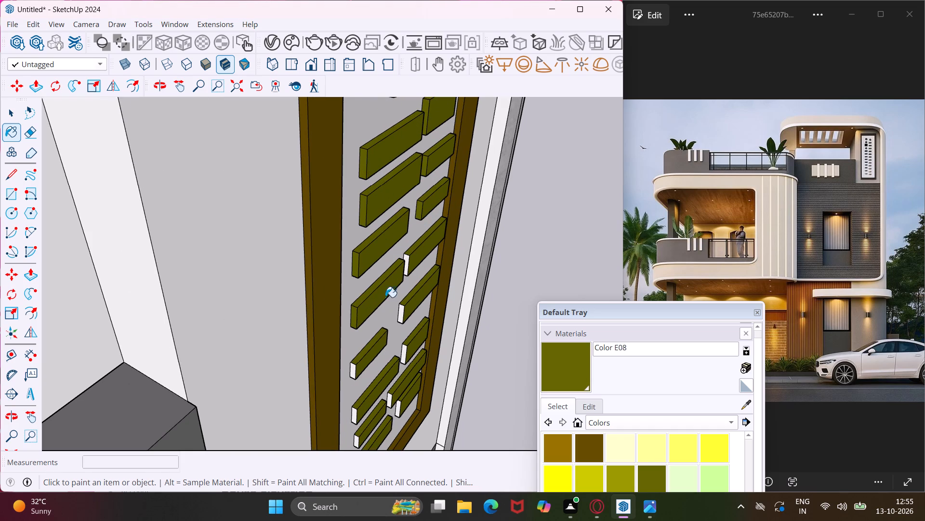
left_click(407, 266)
left_click(351, 370)
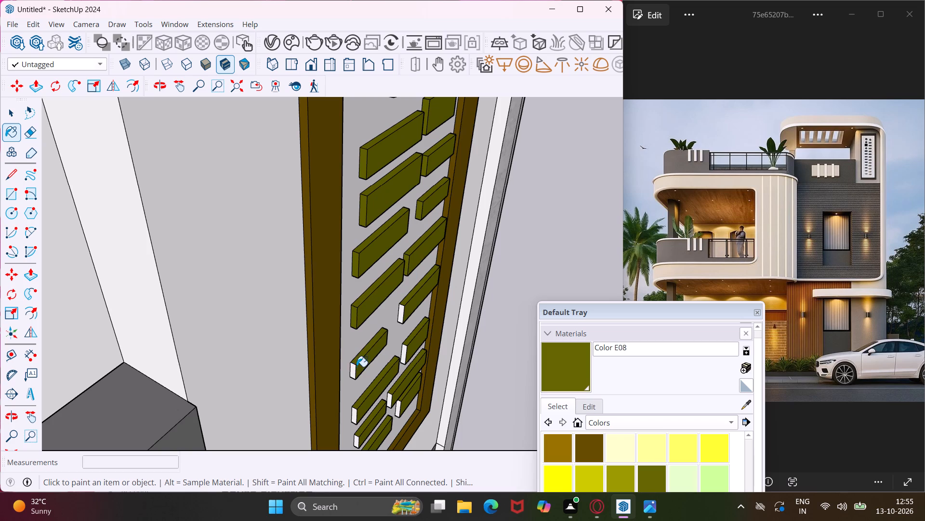
left_click(401, 312)
left_click(355, 419)
left_click(404, 356)
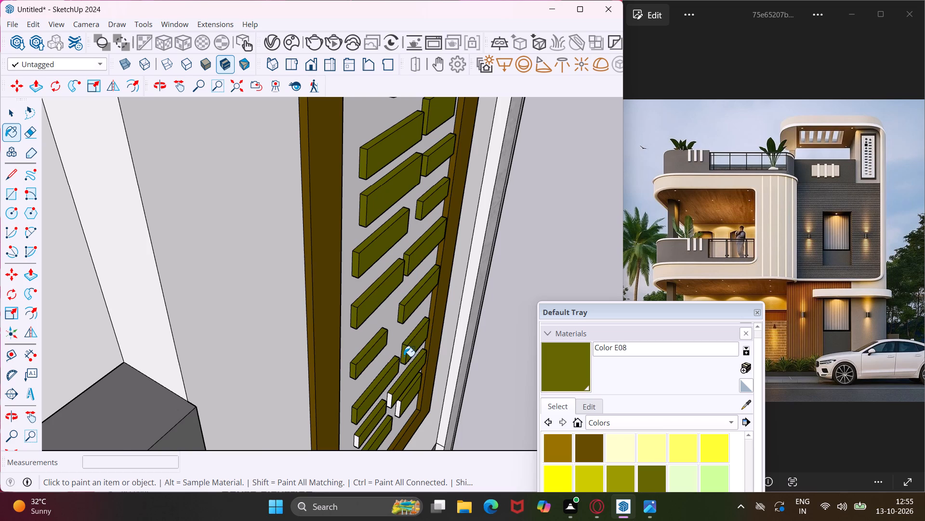
Paint the left end faces of the two lowest rectangles in each column of the decorative panel with Color E08.
scroll(403, 356, "down", 5)
scroll(375, 415, "up", 7)
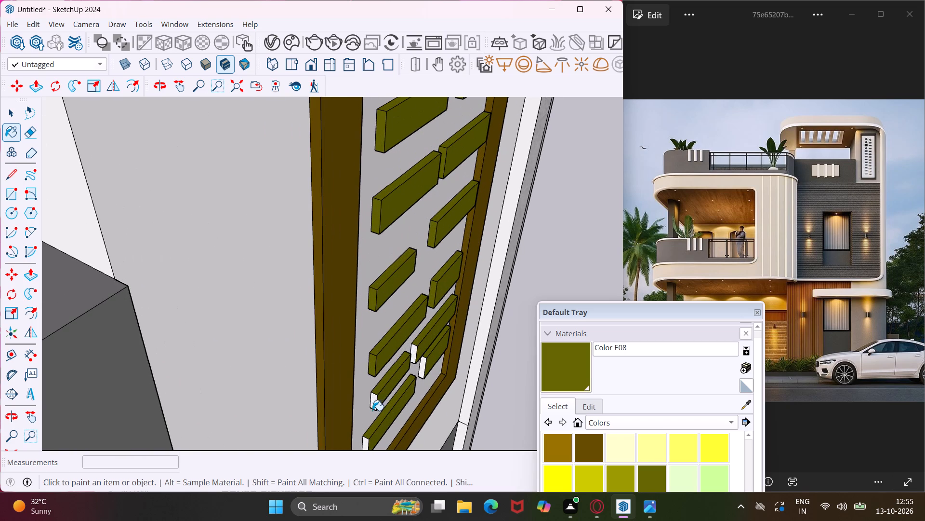
left_click(374, 403)
left_click(366, 450)
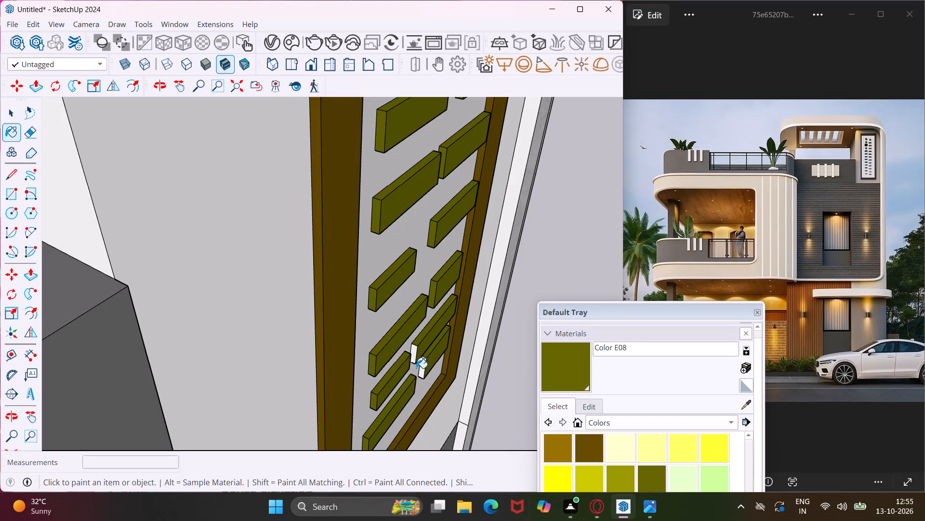
left_click(411, 358)
left_click(415, 355)
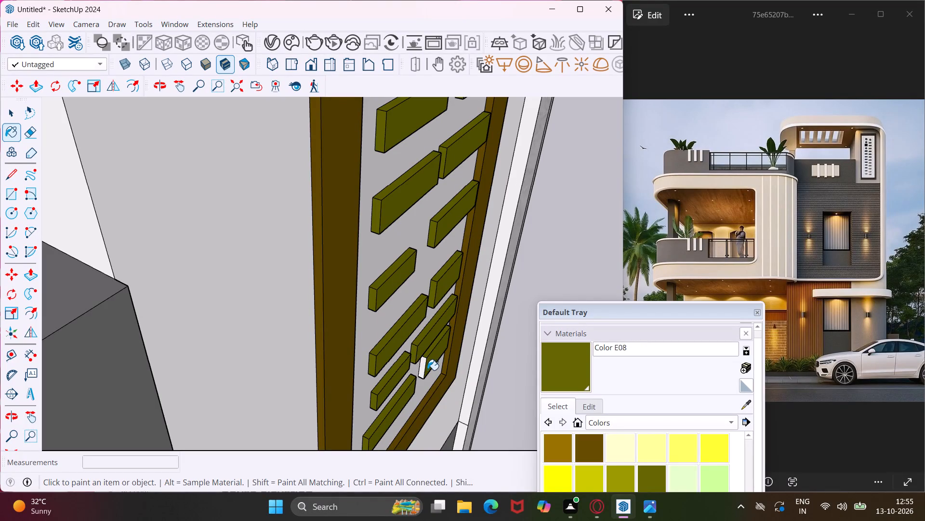
left_click(425, 368)
With Color E08, paint the left end faces of the three uppermost right-column rectangles and the large left-column rectangle.
middle_click_drag(426, 339, 407, 378)
scroll(407, 357, "down", 2)
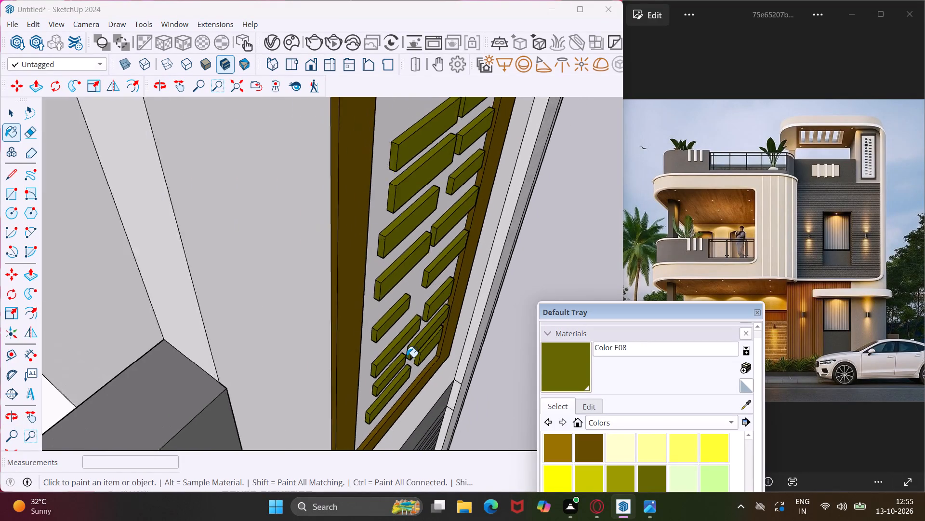
scroll(407, 357, "down", 9)
scroll(435, 196, "up", 6)
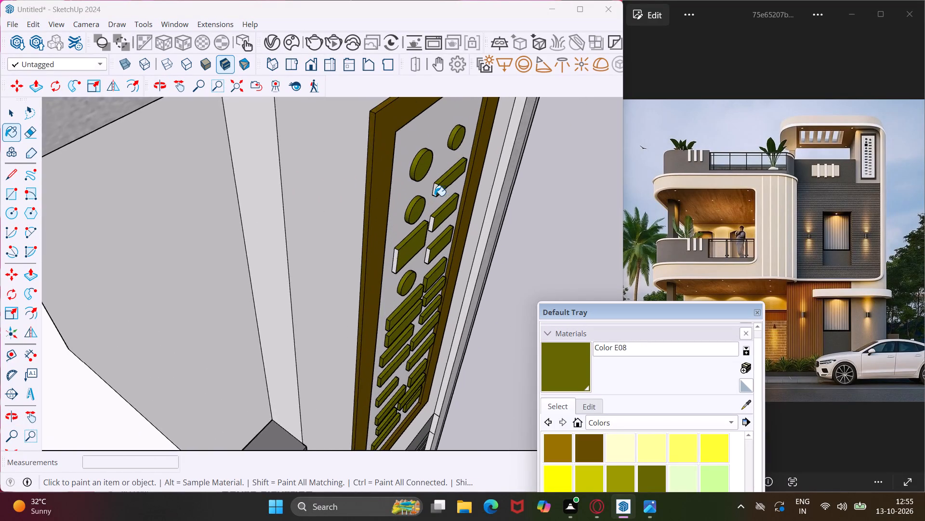
scroll(435, 196, "up", 7)
left_click(437, 190)
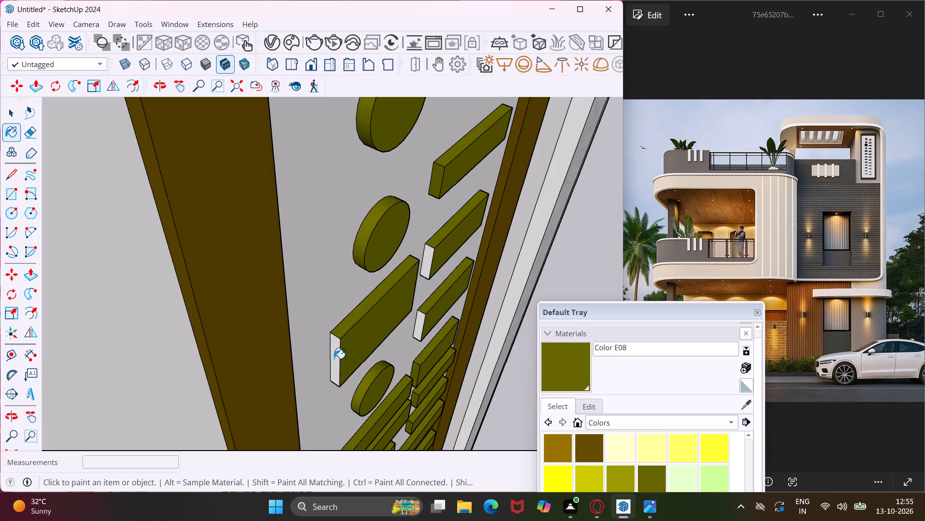
left_click(334, 358)
left_click(430, 258)
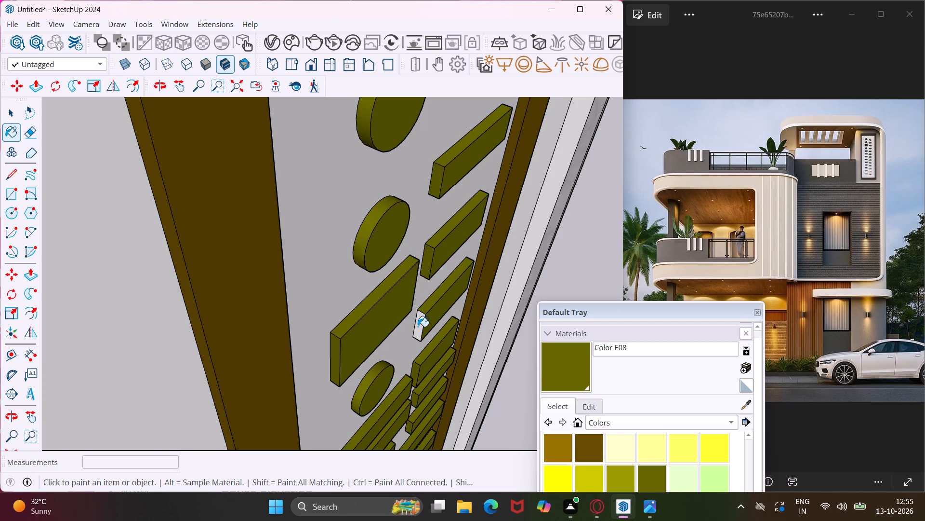
left_click(419, 325)
Review the painted decorative panel and the whole house facade from the front against the reference image.
scroll(389, 329, "down", 7)
middle_click_drag(409, 331, 334, 277)
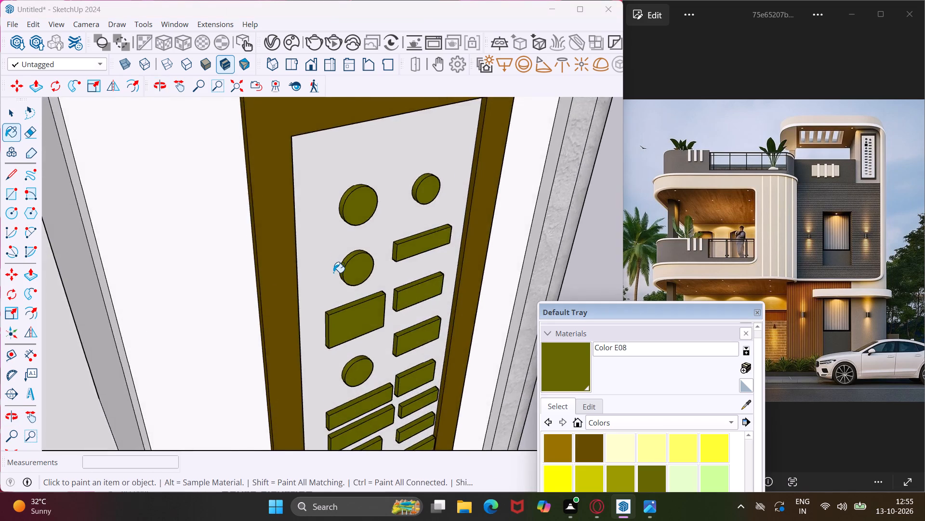
scroll(333, 273, "down", 19)
middle_click_drag(334, 276, 318, 179)
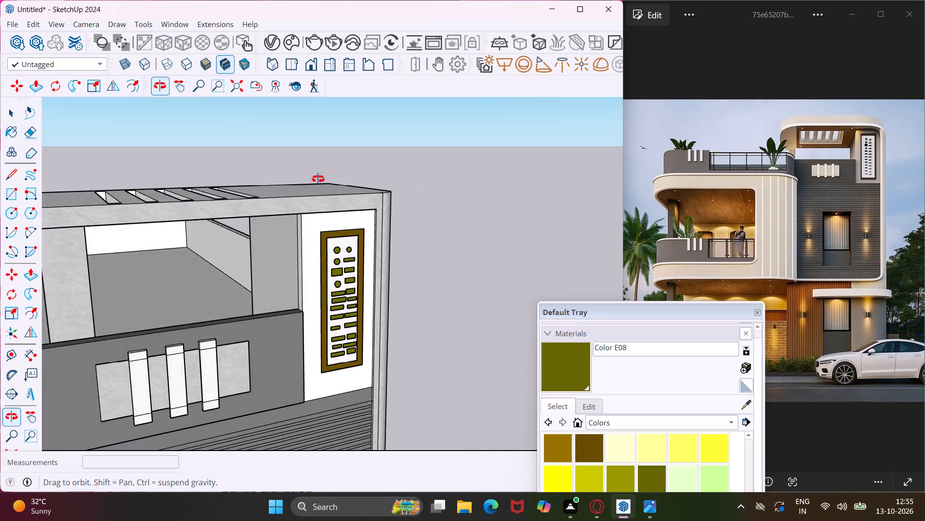
middle_click_drag(318, 179, 320, 167)
scroll(320, 167, "down", 15)
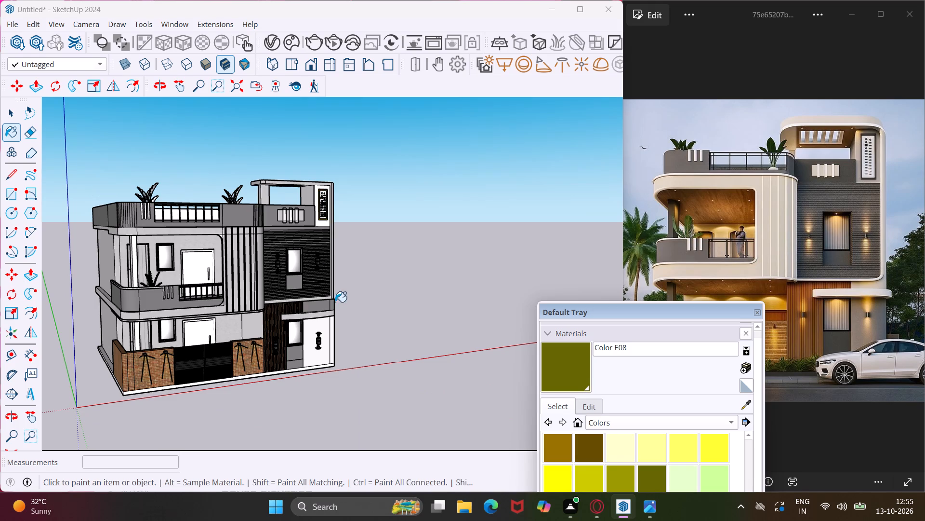
middle_click_drag(339, 308, 236, 326)
key("Escape")
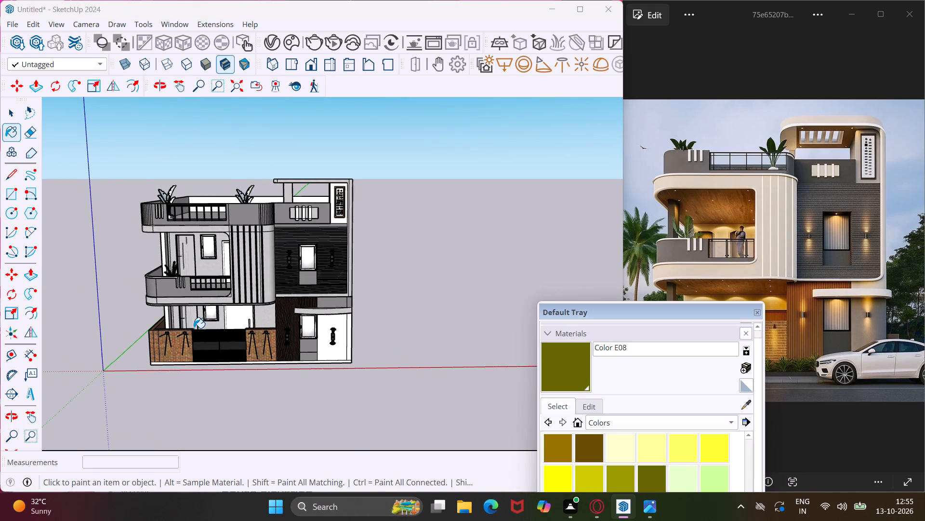
key("space")
scroll(174, 328, "up", 4)
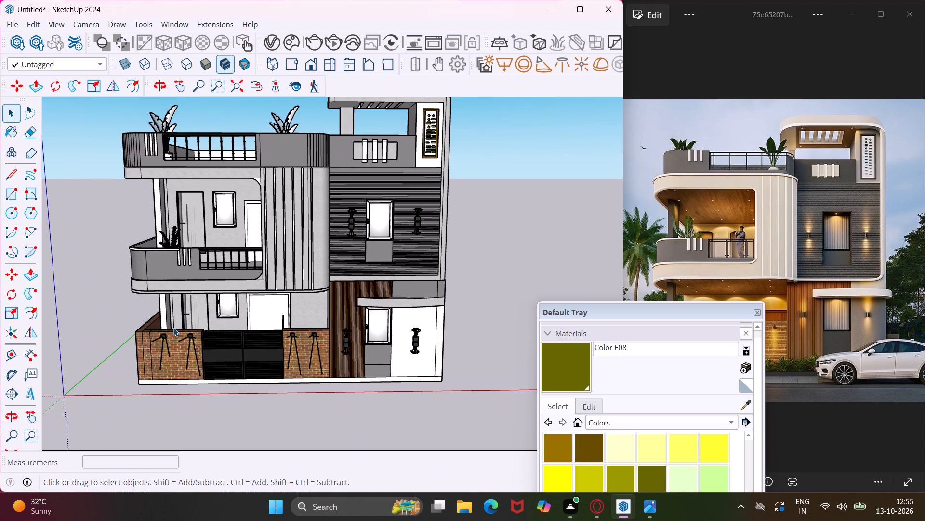
scroll(173, 328, "up", 1)
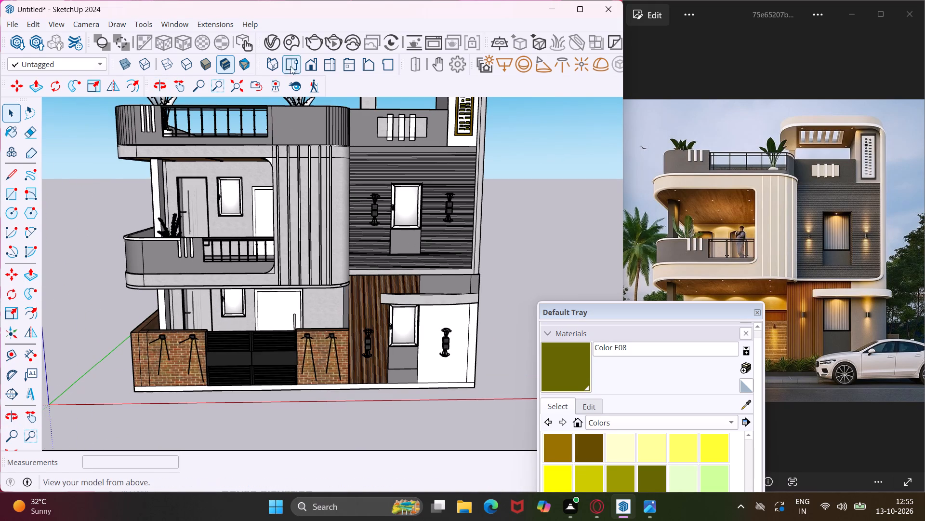
In the V-Ray render output settings, enable Safe Frame and set the aspect ratio to 4:3 - Picture.
left_click(274, 42)
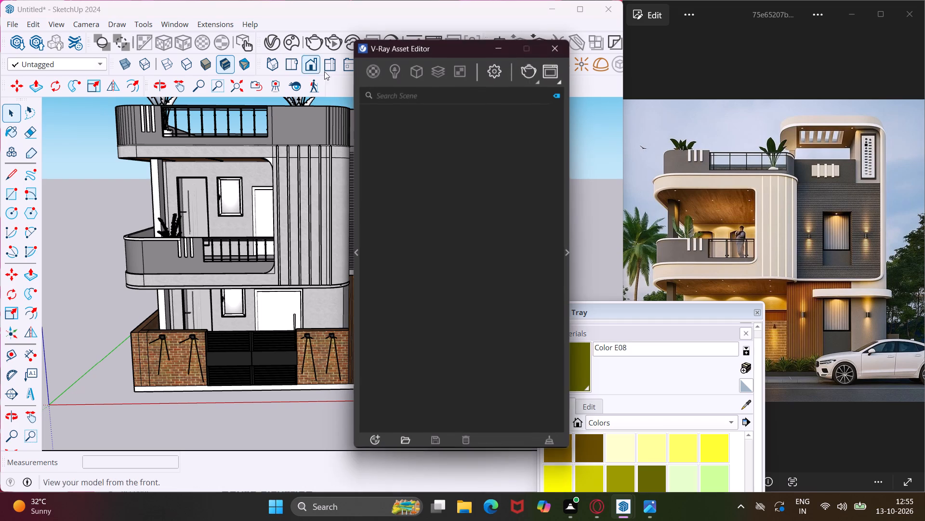
left_click(489, 70)
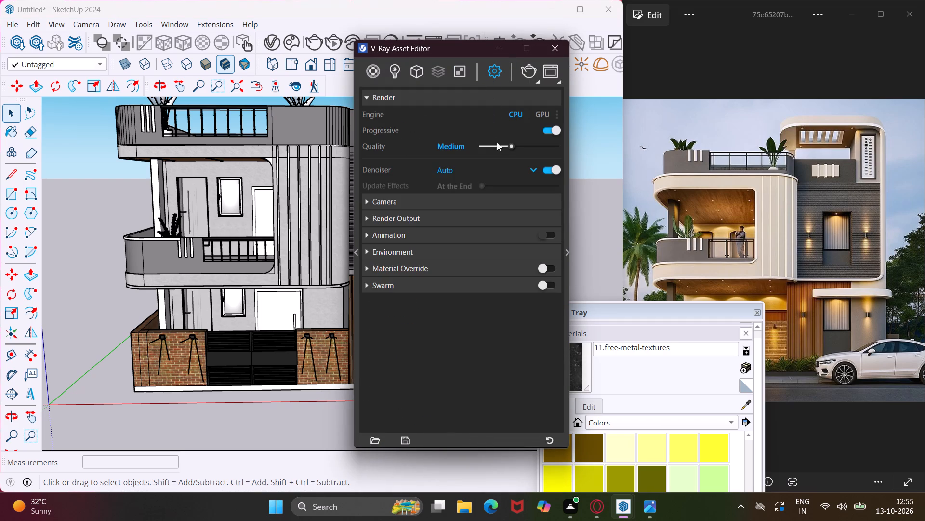
left_click(366, 220)
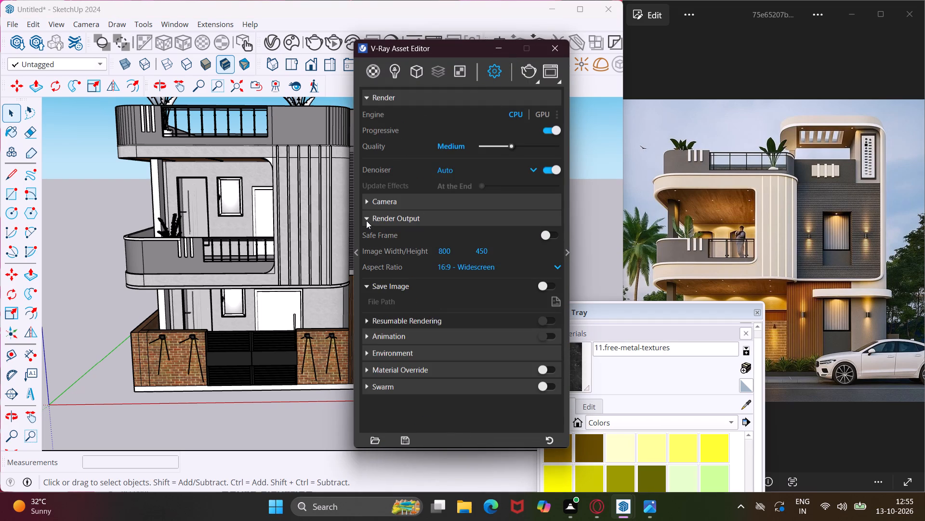
left_click(549, 234)
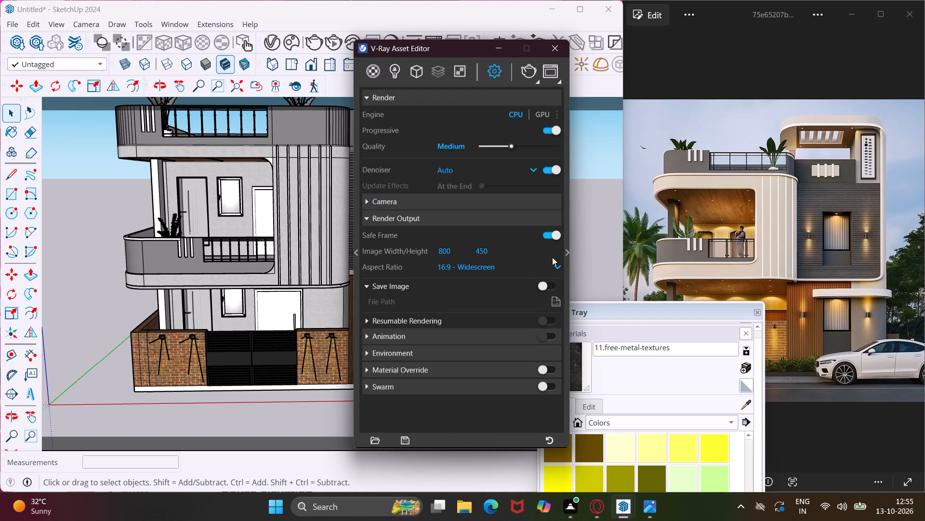
left_click(557, 262)
left_click(552, 267)
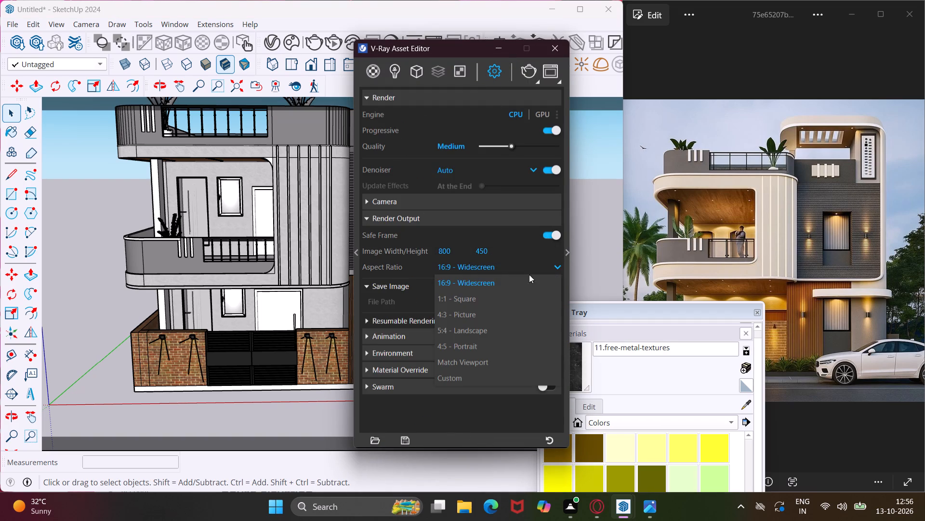
left_click(479, 311)
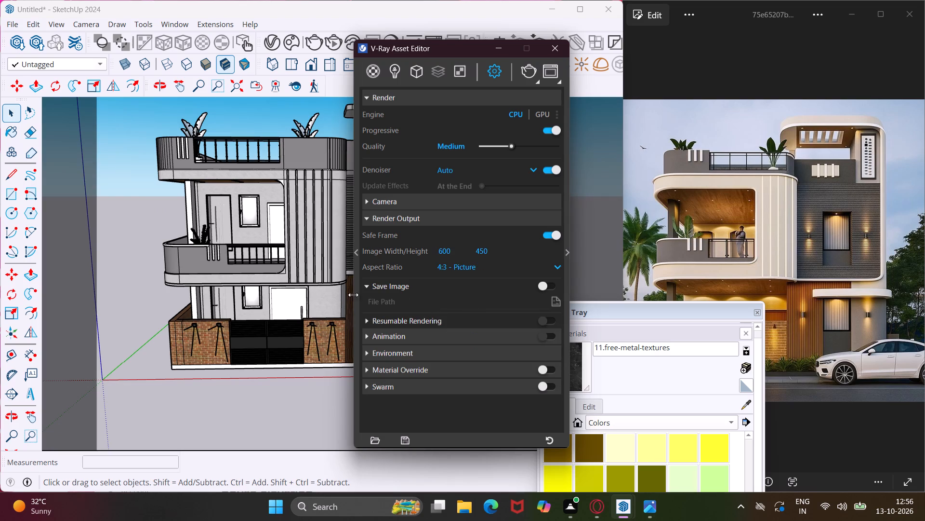
left_click(499, 49)
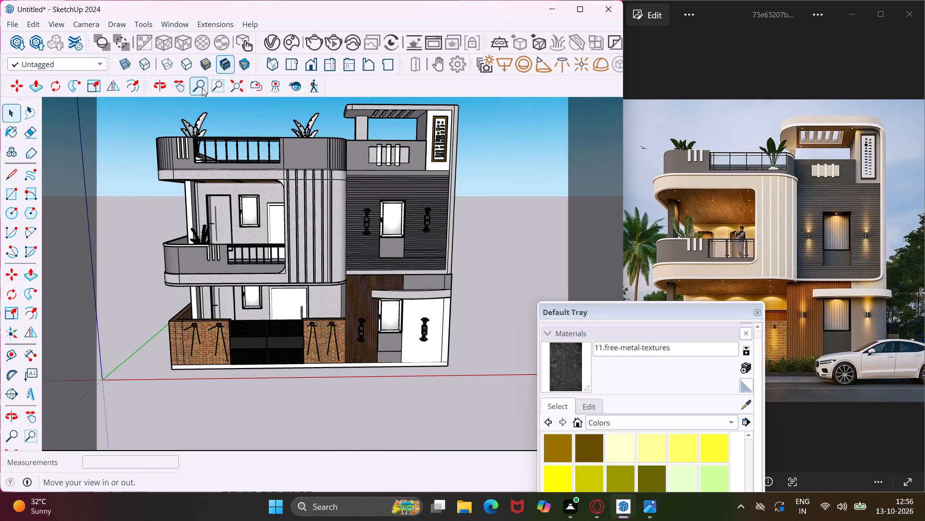
Frame the whole front of the house inside the render safe frame and examine the facade.
left_click(187, 85)
left_click_drag(230, 144, 256, 157)
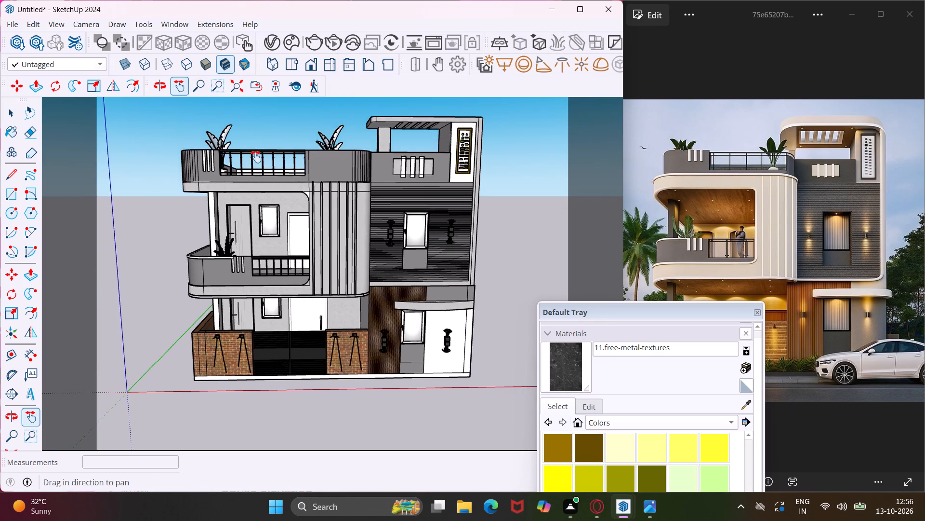
left_click_drag(256, 157, 264, 165)
scroll(264, 165, "up", 2)
left_click_drag(298, 204, 298, 203)
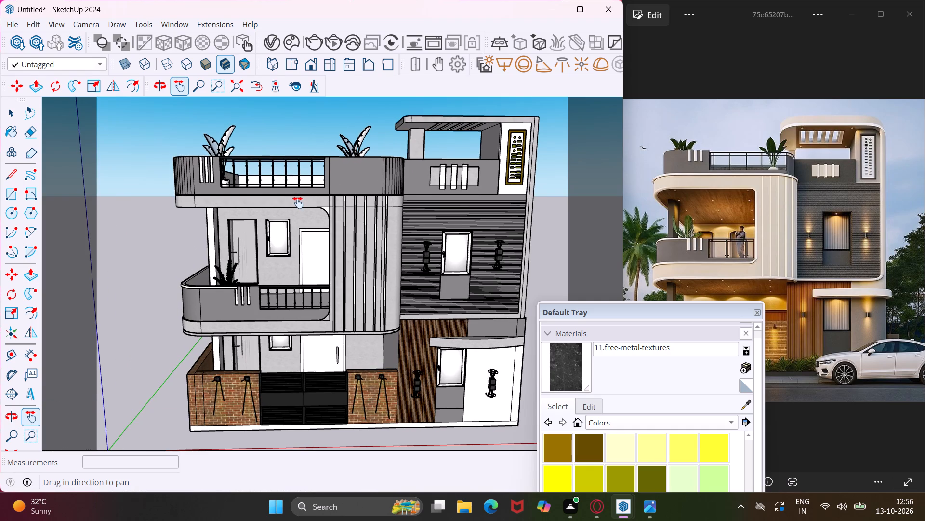
left_click_drag(298, 203, 283, 210)
scroll(282, 210, "up", 2)
middle_click_drag(282, 210, 285, 184)
scroll(284, 184, "down", 2)
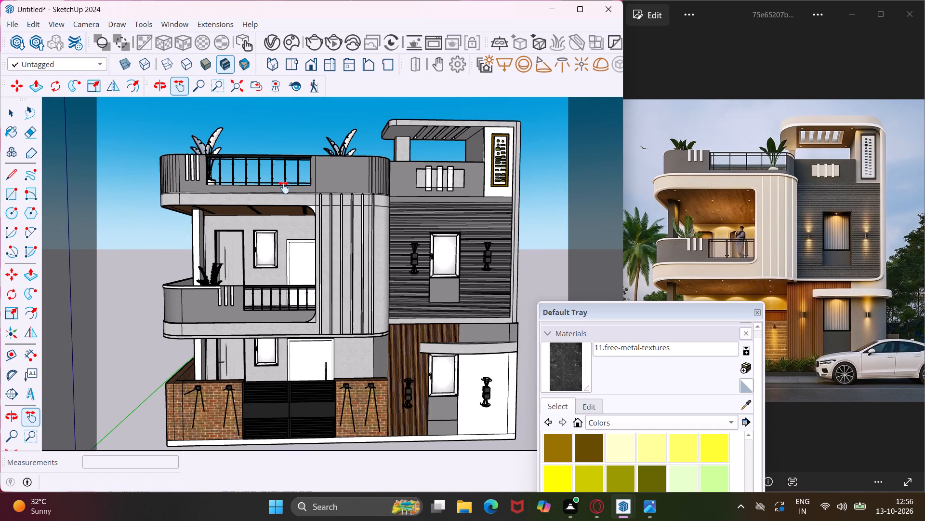
Paint the front edge of the base slab below the brick boundary wall and gate with Color M06.
scroll(625, 461, "down", 4)
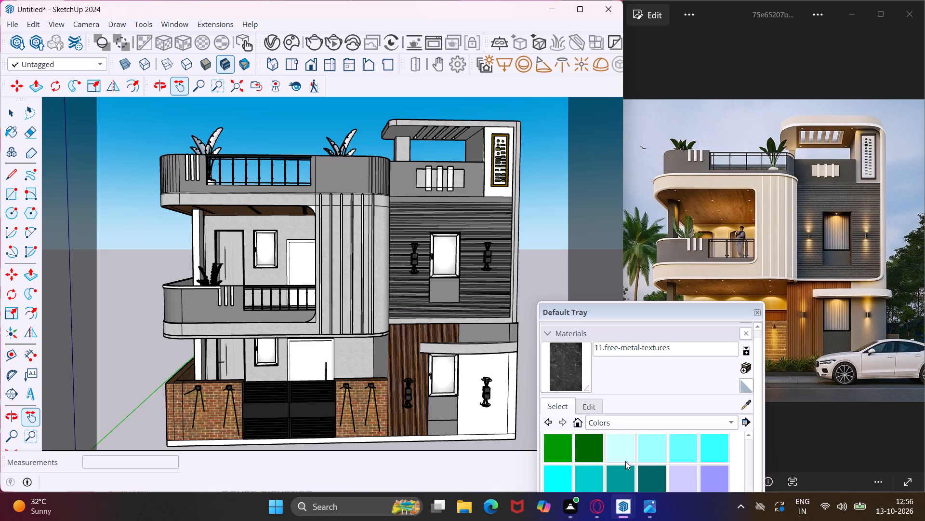
scroll(625, 461, "down", 8)
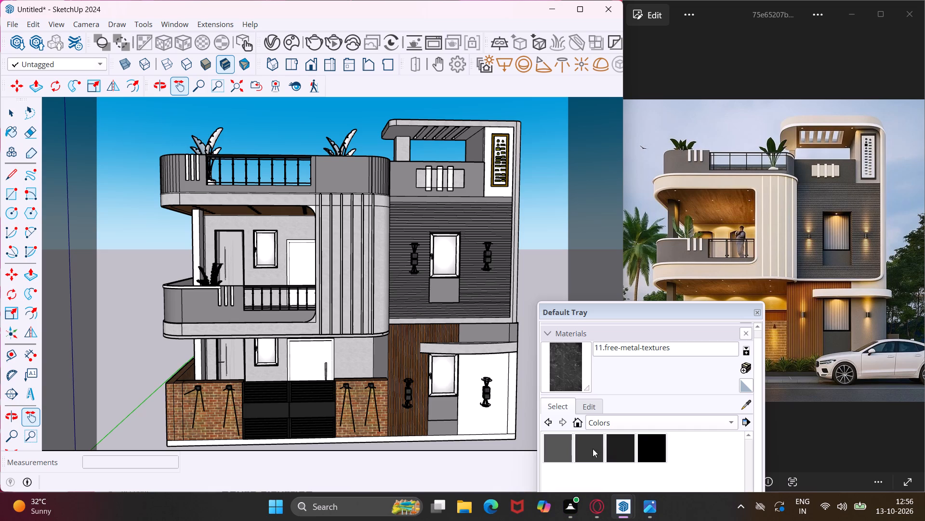
left_click(563, 449)
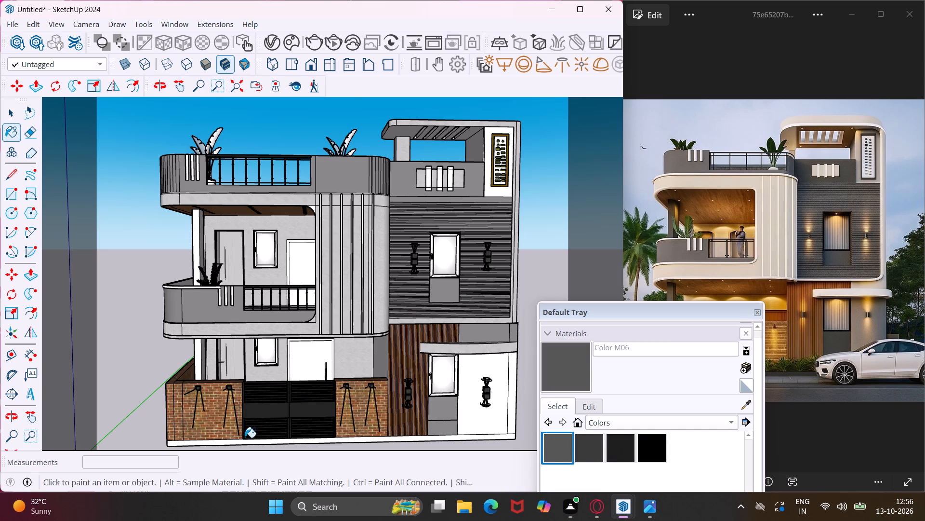
scroll(242, 442, "up", 1)
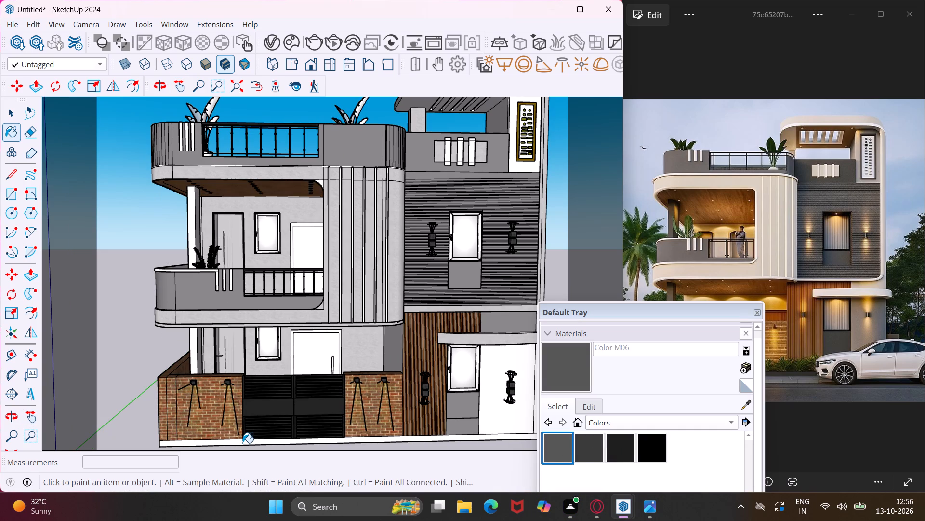
left_click(242, 443)
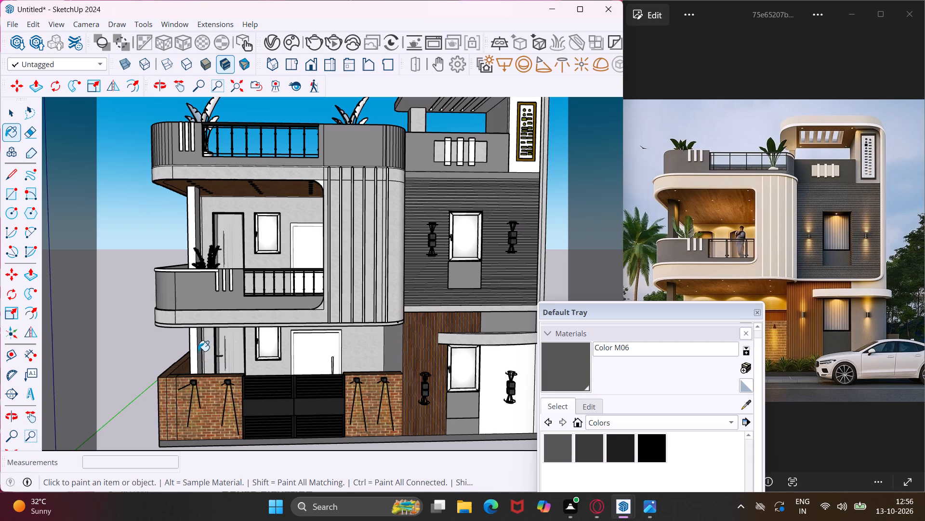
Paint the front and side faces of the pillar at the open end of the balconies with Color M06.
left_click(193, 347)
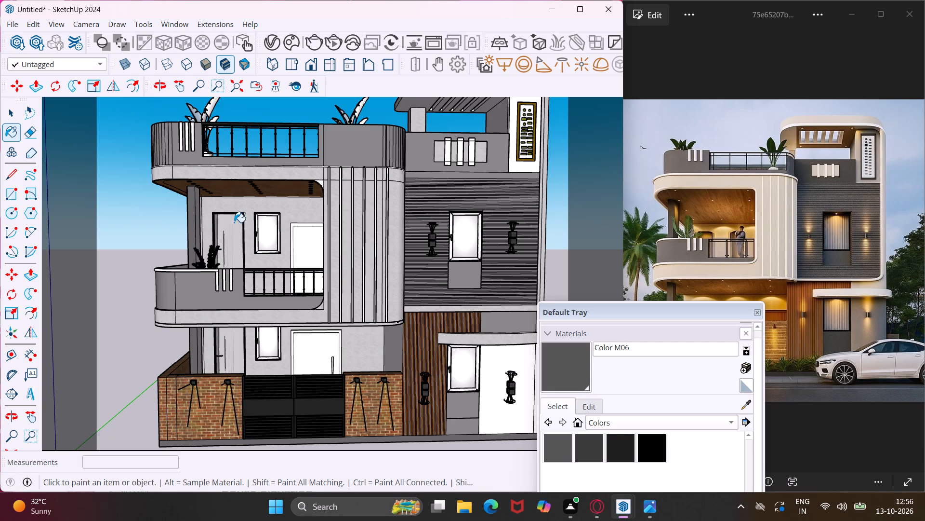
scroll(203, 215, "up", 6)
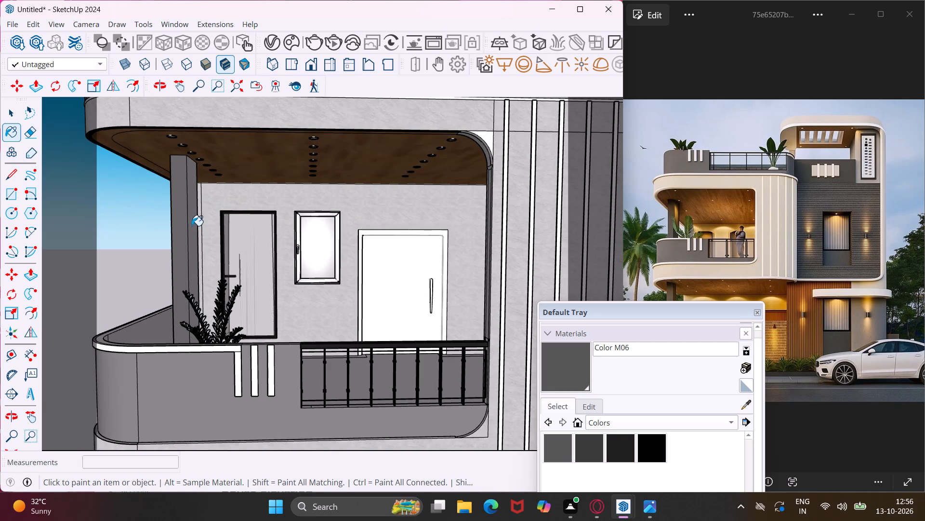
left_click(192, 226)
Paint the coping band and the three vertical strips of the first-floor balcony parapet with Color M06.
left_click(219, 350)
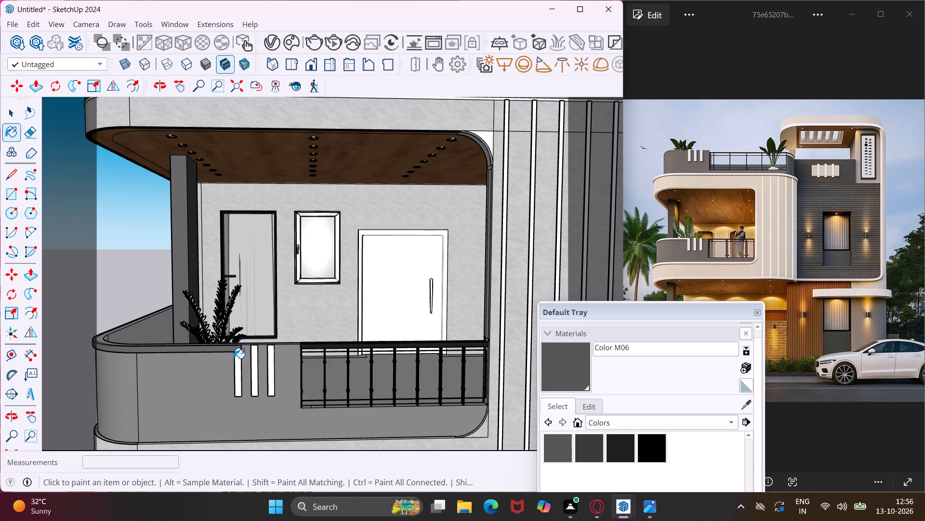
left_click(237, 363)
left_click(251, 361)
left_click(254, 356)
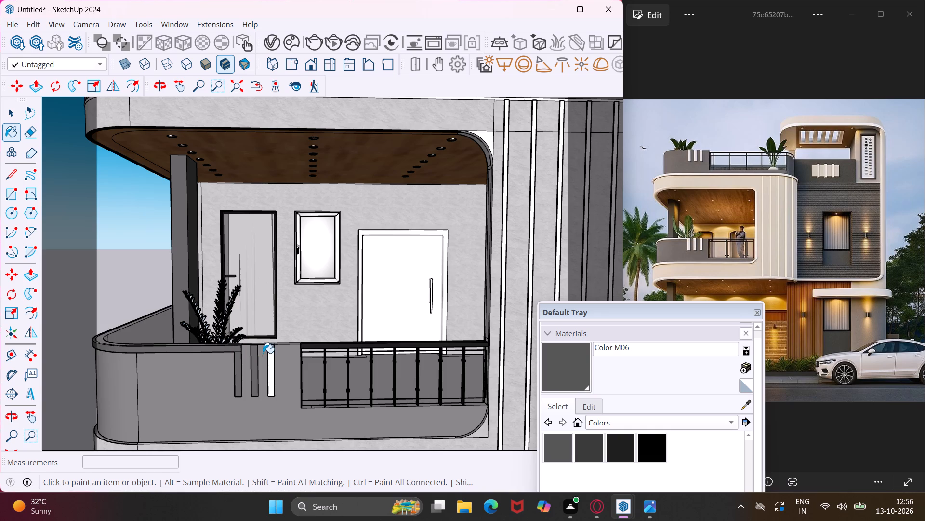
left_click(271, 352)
Paint the top and outer faces of the first-floor balcony parapet's curved coping with Color M07.
left_click(590, 444)
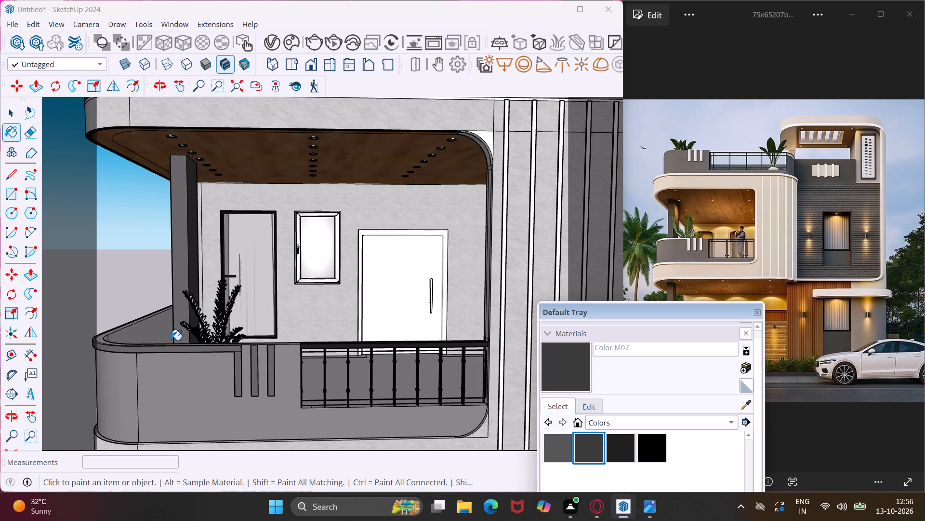
scroll(111, 339, "up", 3)
left_click(106, 344)
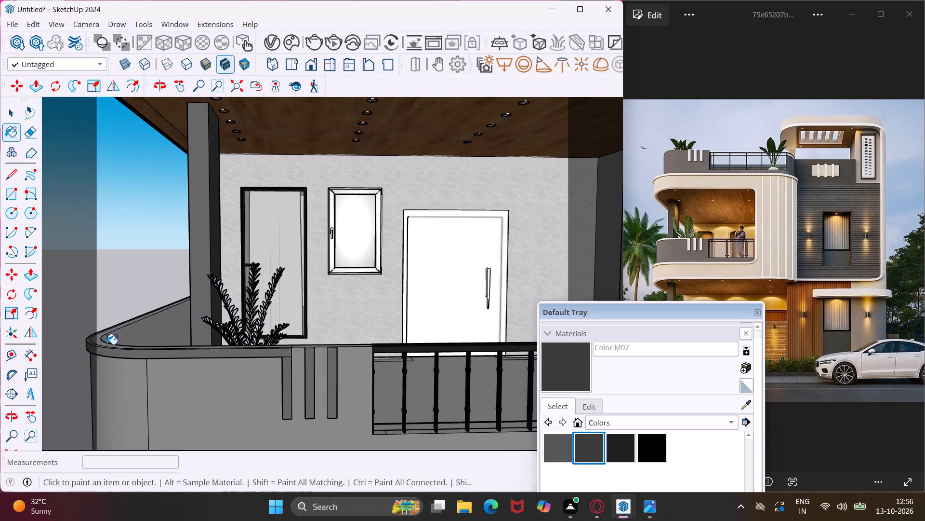
scroll(106, 344, "up", 7)
left_click(106, 345)
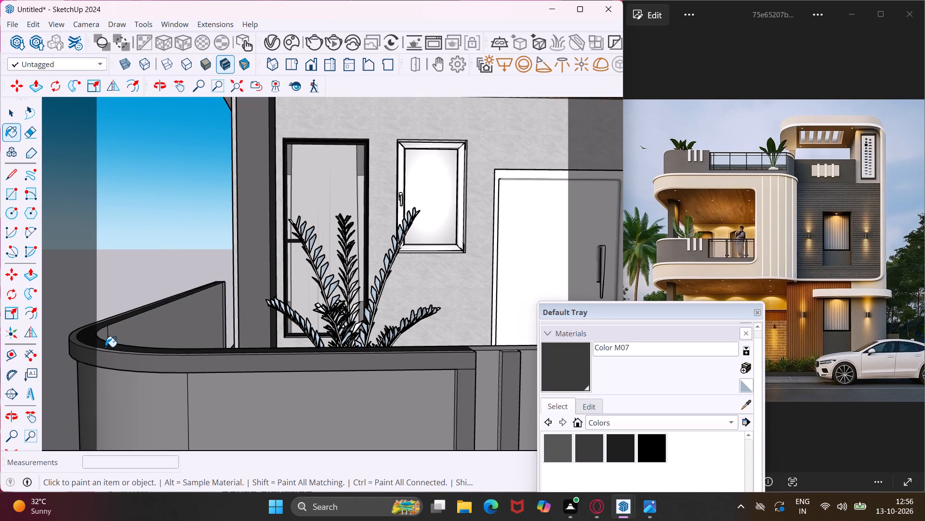
scroll(106, 347, "up", 4)
left_click(106, 354)
left_click(119, 367)
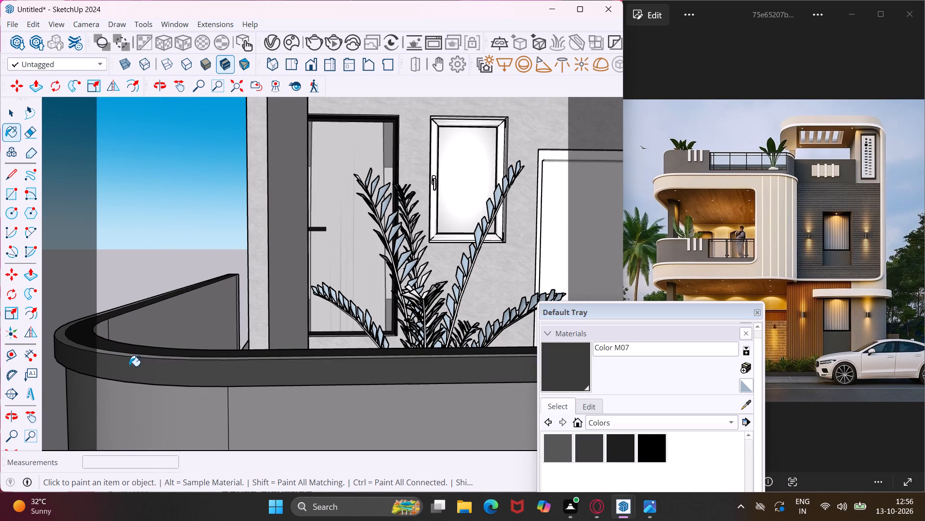
scroll(142, 359, "up", 3)
left_click(154, 357)
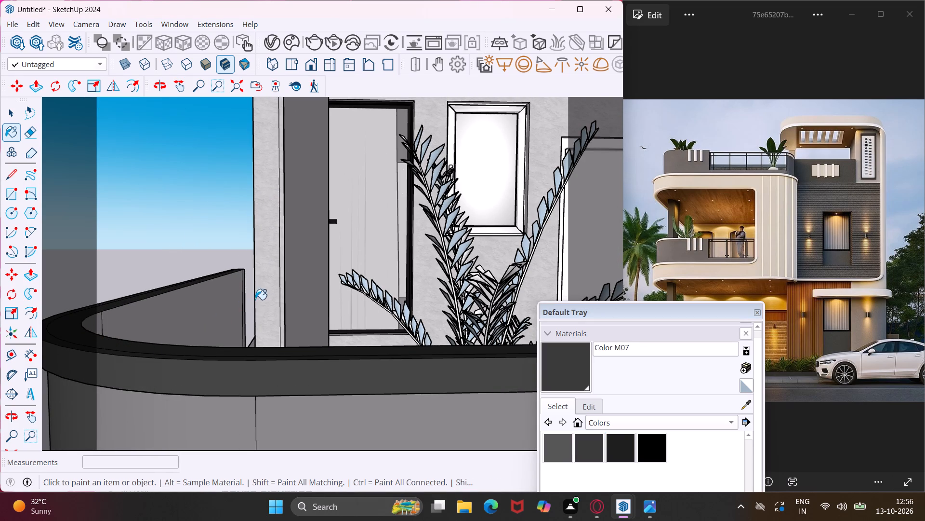
Paint the front and side faces of the balcony pillar with Color M07.
left_click(315, 275)
middle_click_drag(316, 275, 249, 286)
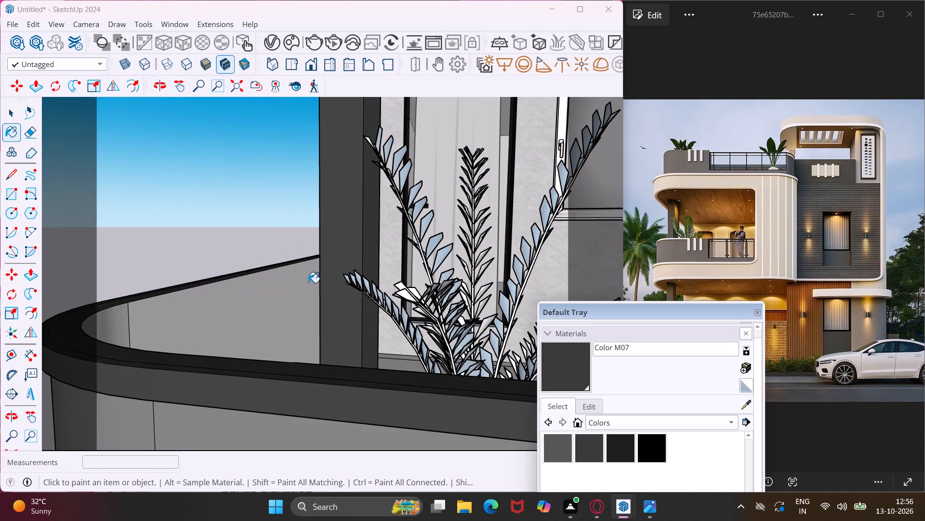
left_click(369, 261)
Paint the three vertical strips on the first-floor balcony parapet with Color M07.
scroll(355, 258, "down", 8)
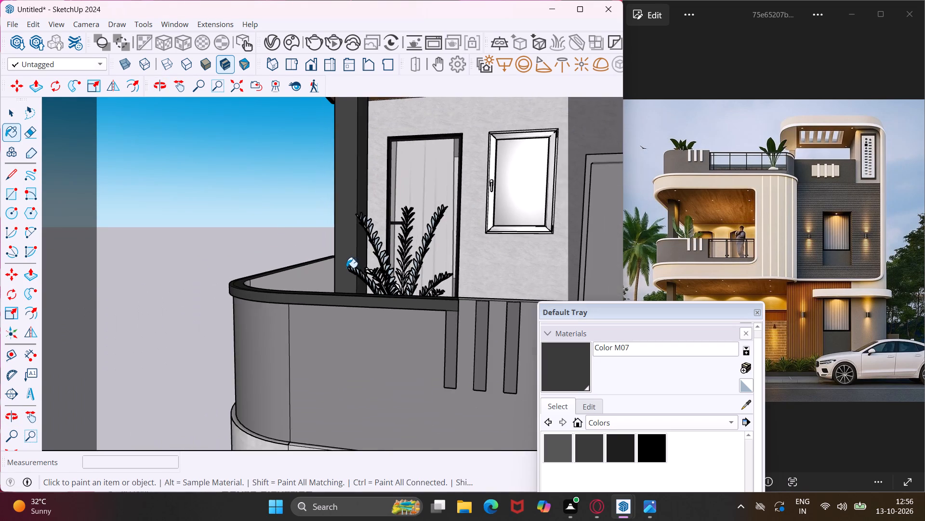
scroll(346, 268, "down", 6)
scroll(378, 291, "up", 4)
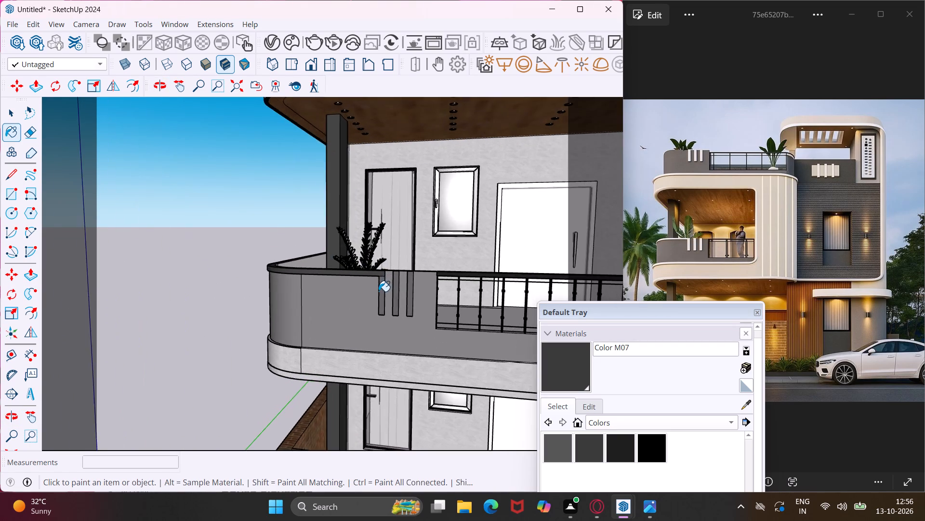
scroll(379, 291, "up", 2)
left_click(380, 292)
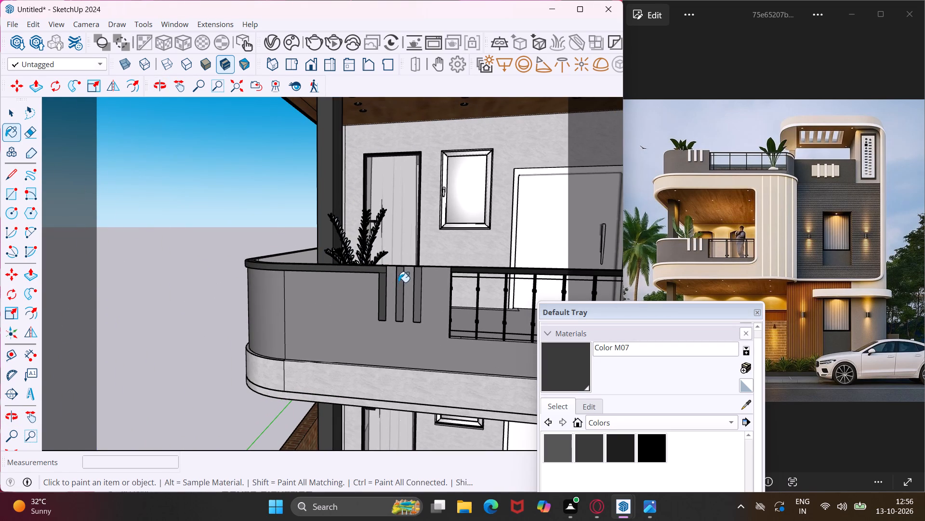
left_click(398, 282)
left_click(414, 281)
Paint the three white vertical strips on the roof terrace parapet with Color M07.
scroll(374, 289, "down", 4)
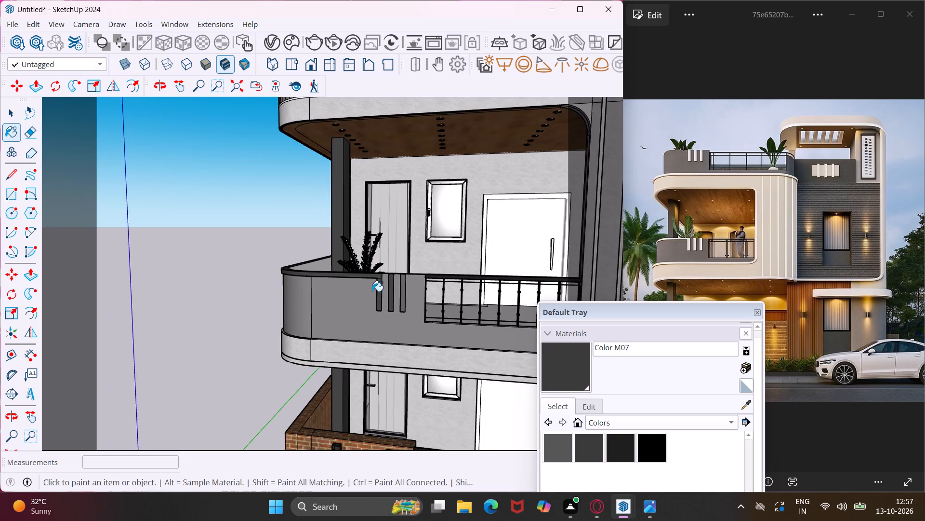
scroll(371, 291, "down", 8)
scroll(344, 170, "up", 4)
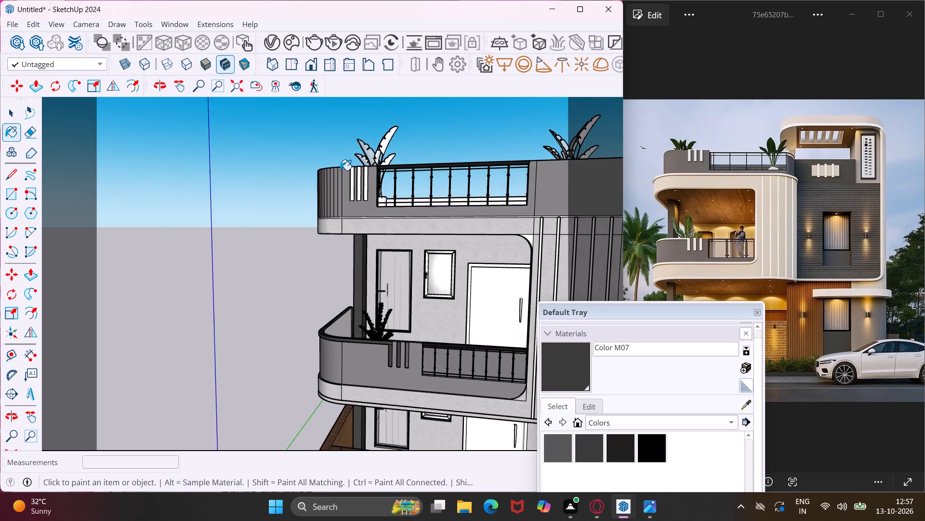
scroll(340, 170, "up", 12)
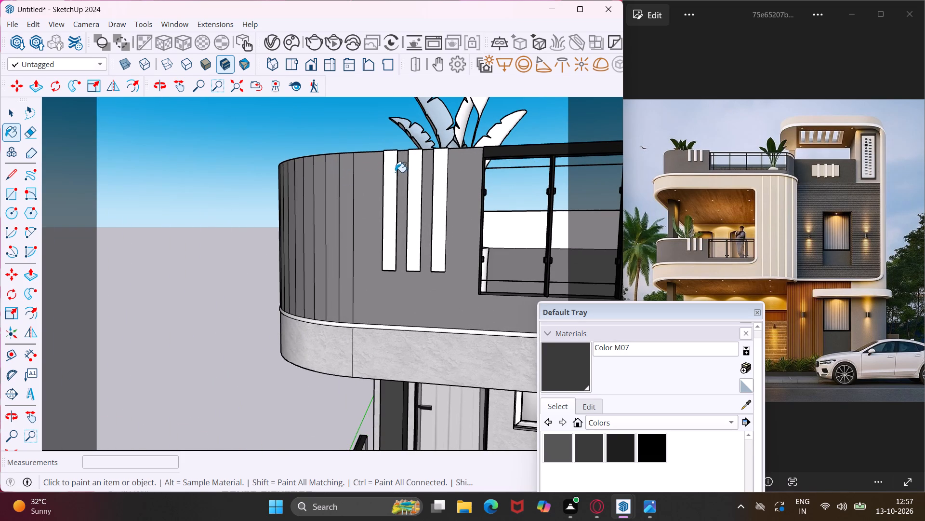
left_click(392, 170)
left_click(412, 185)
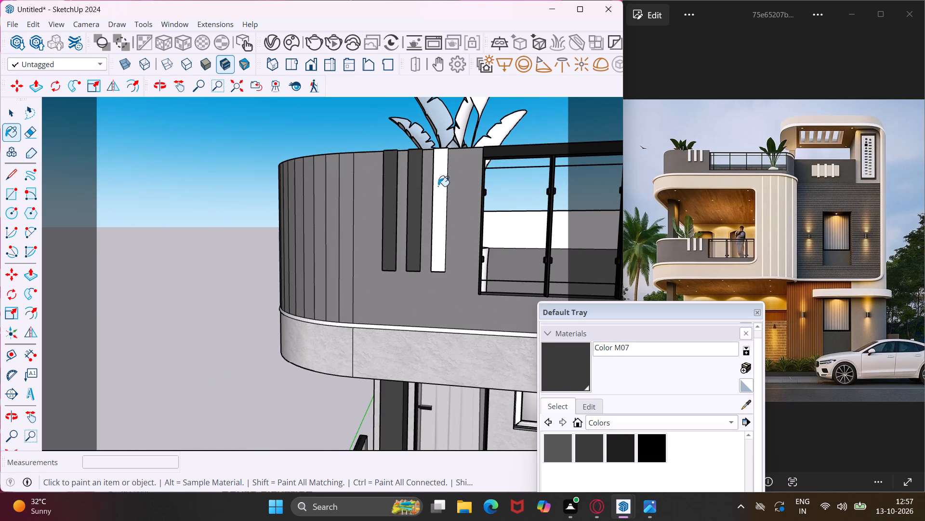
left_click(440, 183)
Paint the thin white ledge between the roof terrace parapet and the textured band below it with Color M07.
scroll(406, 328, "up", 6)
left_click(405, 329)
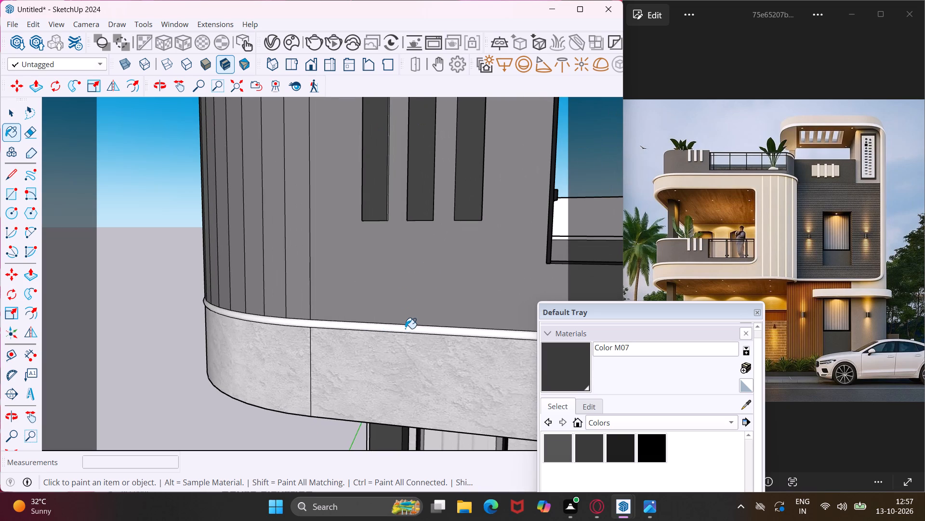
scroll(356, 323, "down", 20)
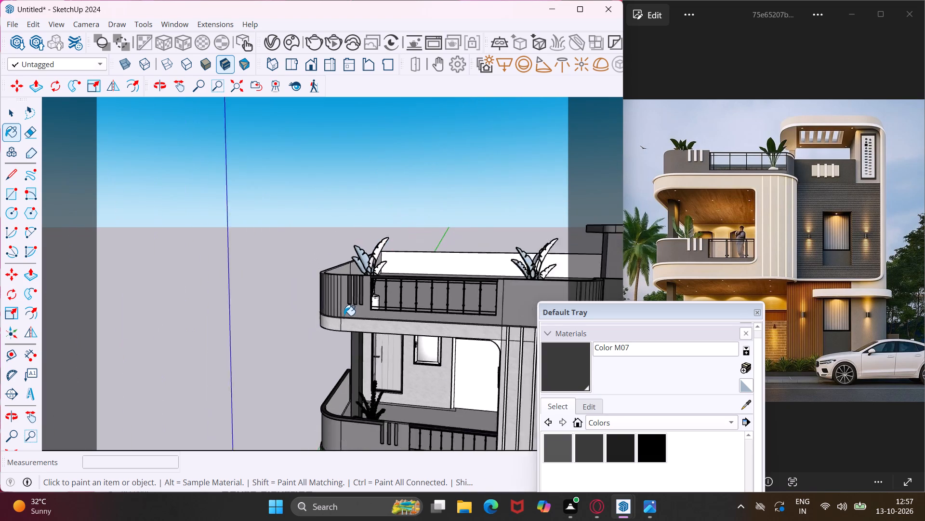
Paint the white inner face of the roof terrace's rear parapet wall with Color M07.
scroll(344, 315, "down", 6)
left_click(410, 271)
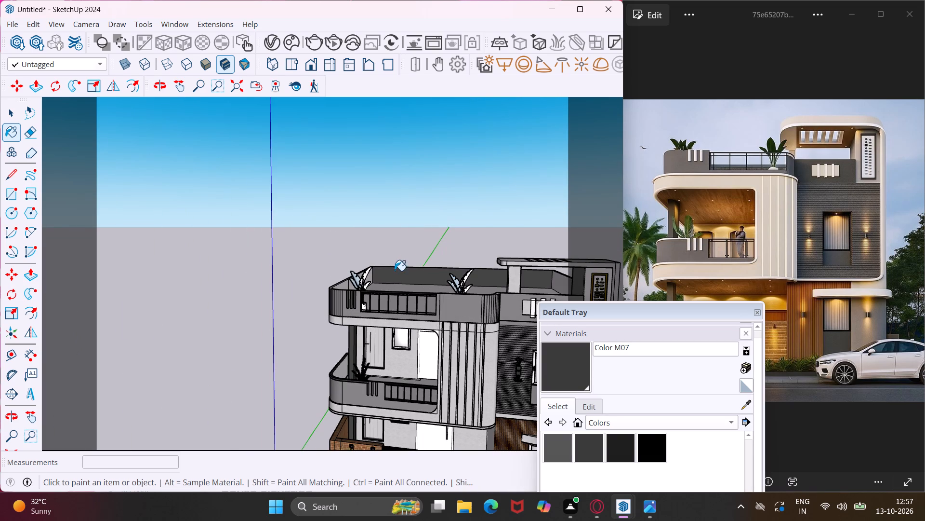
scroll(371, 273, "up", 2)
middle_click_drag(387, 274, 445, 260)
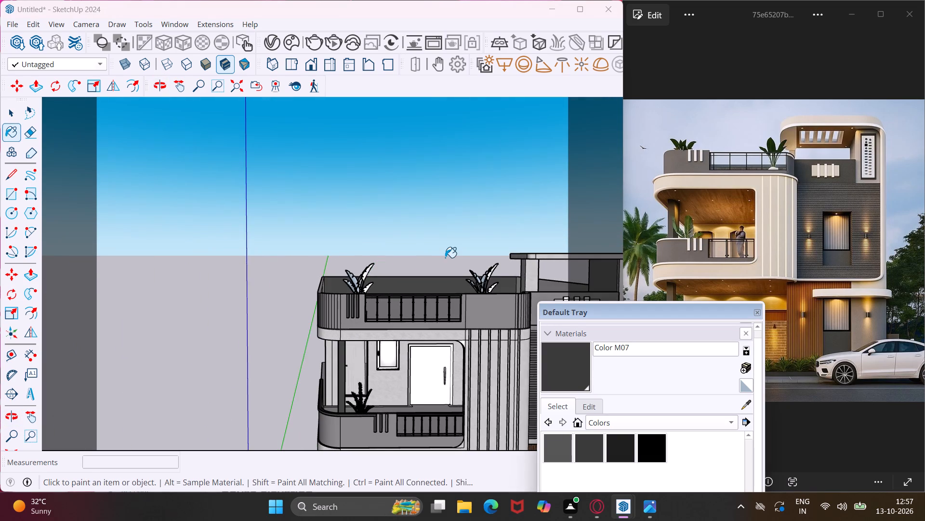
scroll(439, 257, "down", 9)
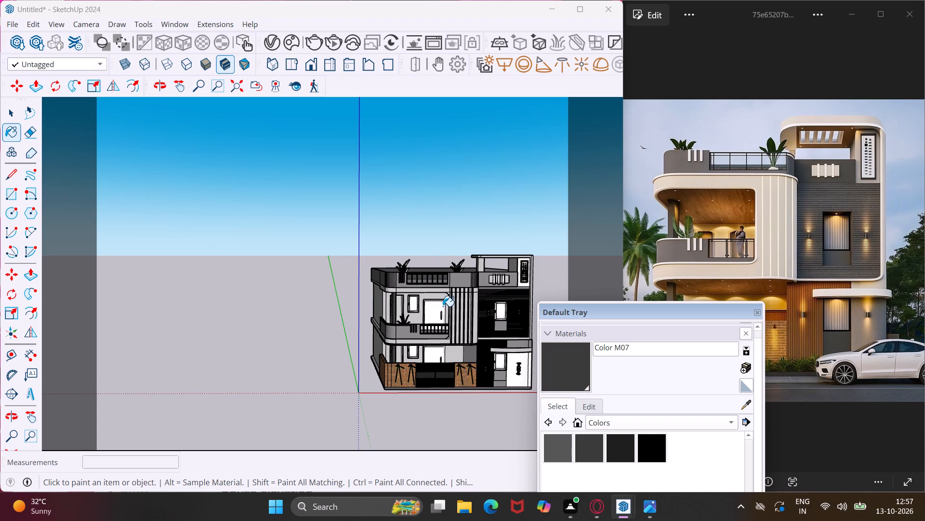
key("Escape")
key("space")
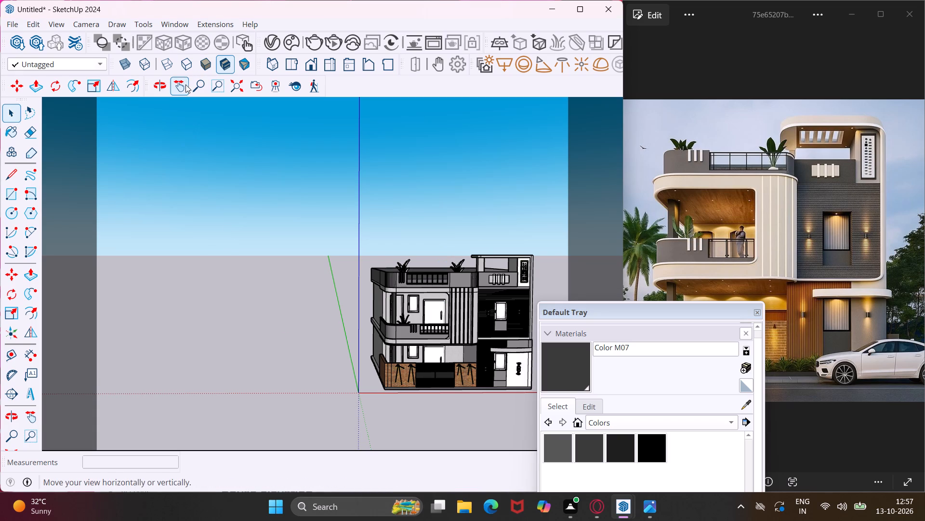
Frame the whole front facade, from the boundary wall to the roof canopy, and examine it against the reference image.
left_click(179, 86)
left_click_drag(420, 334, 348, 338)
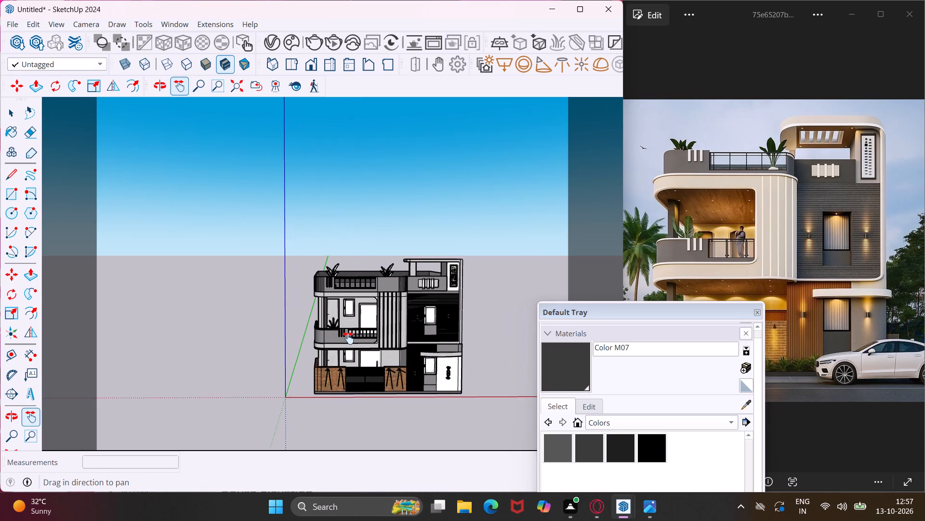
scroll(348, 338, "up", 5)
left_click_drag(377, 362, 348, 368)
scroll(347, 368, "up", 3)
middle_click_drag(347, 368, 329, 359)
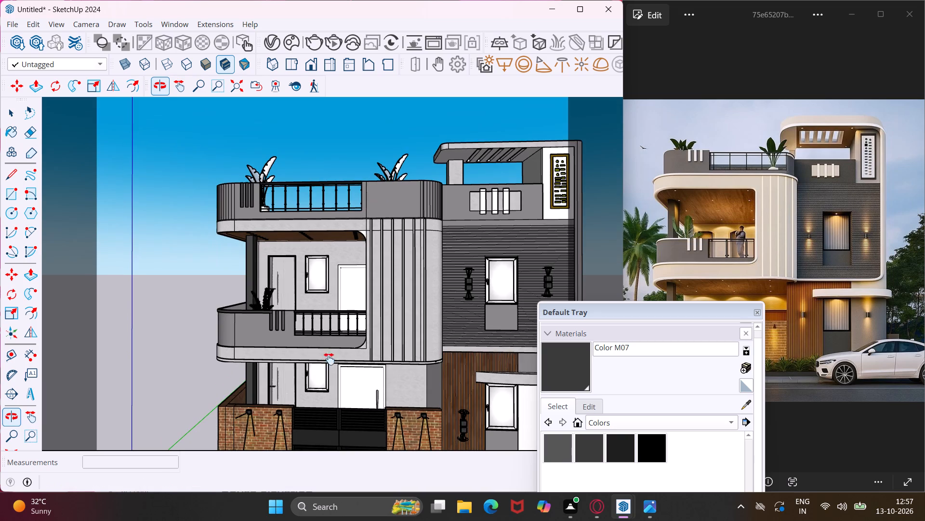
left_click_drag(346, 371, 309, 343)
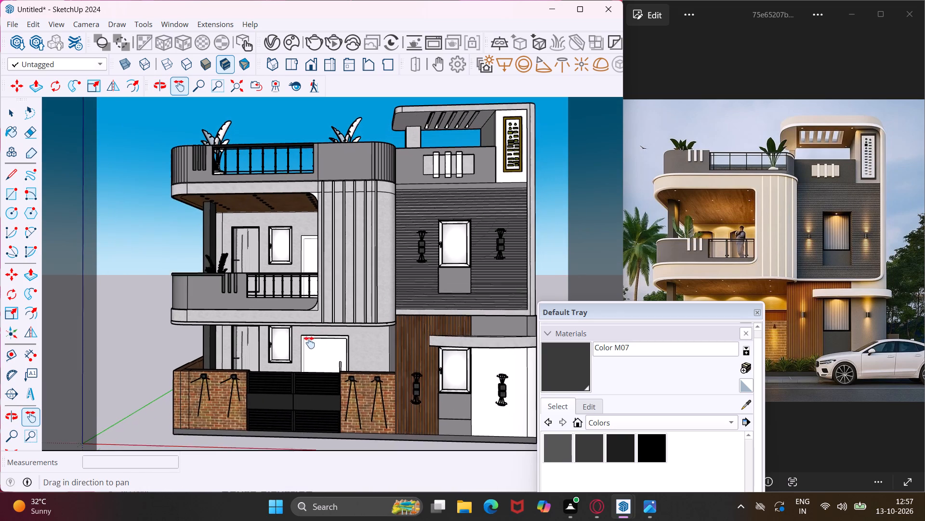
left_click_drag(309, 343, 309, 340)
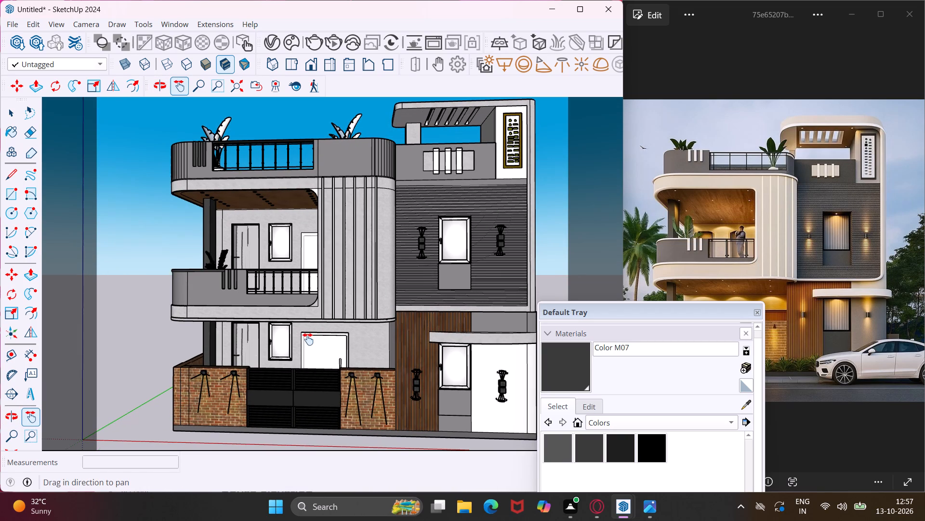
Save the model as 0016 in the FUJI folder on the Desktop, as a SketchUp model.
key("ctrl+s")
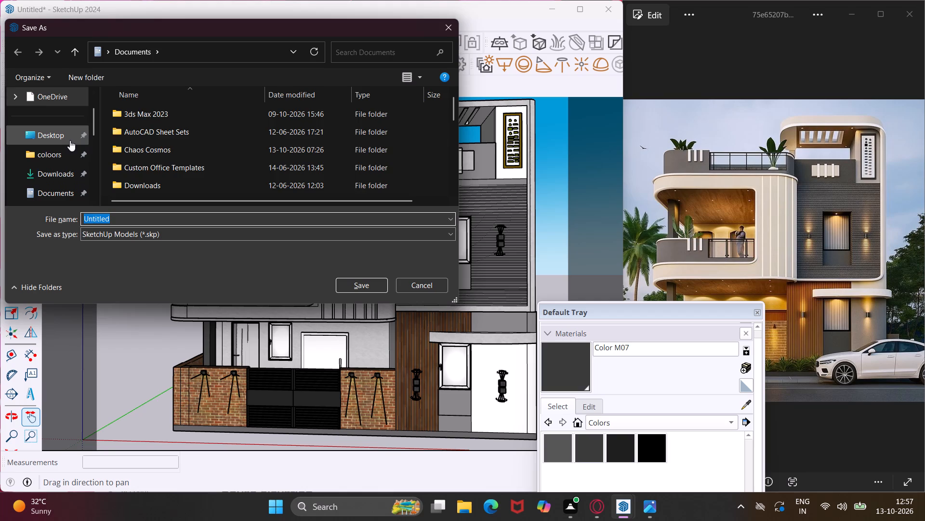
left_click(70, 140)
left_click(157, 142)
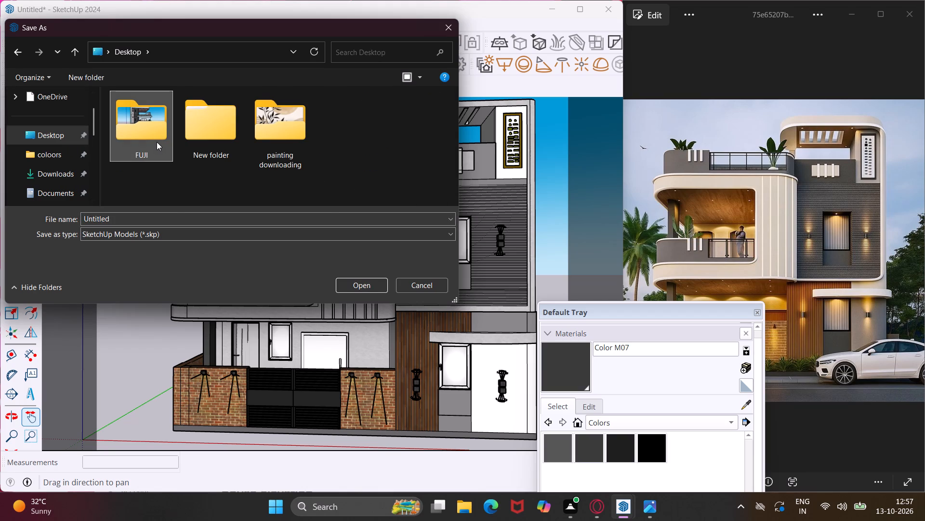
double_click(157, 142)
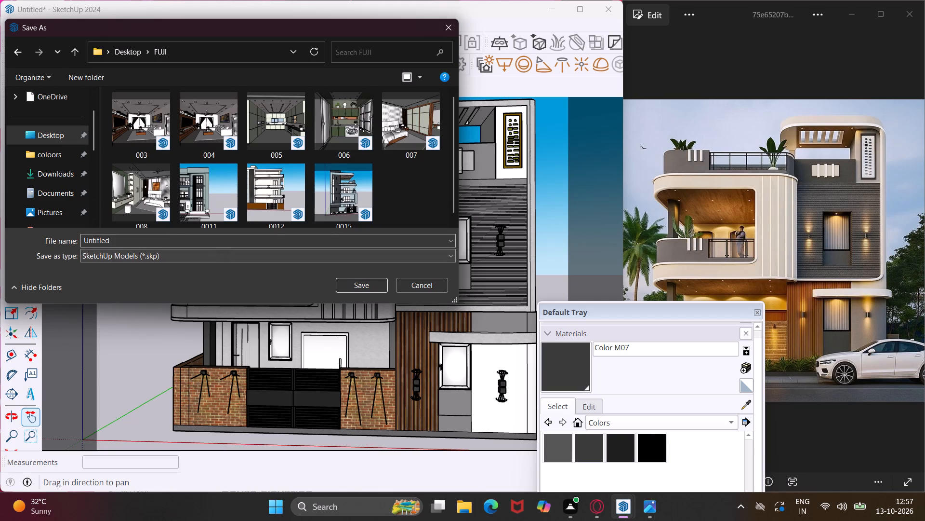
left_click(214, 245)
key("BackSpace")
key("BackSpace")
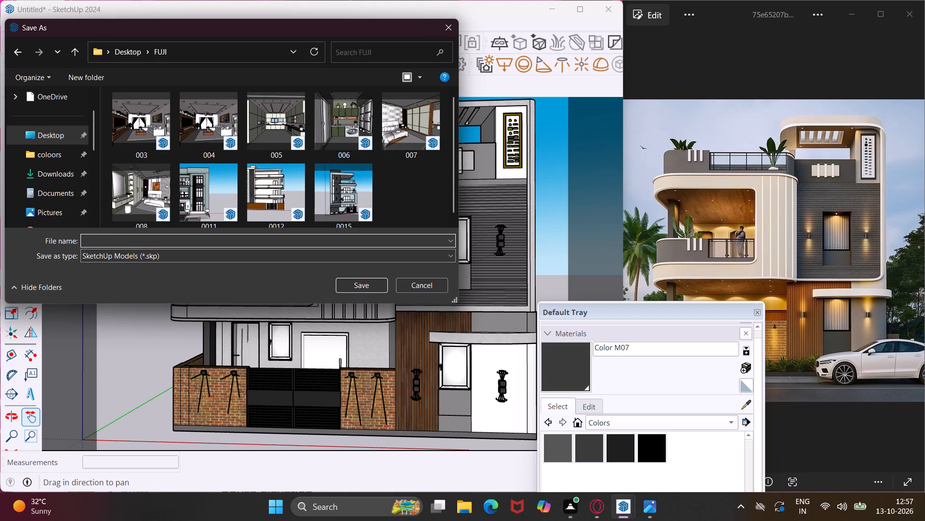
type("0016")
left_click(349, 283)
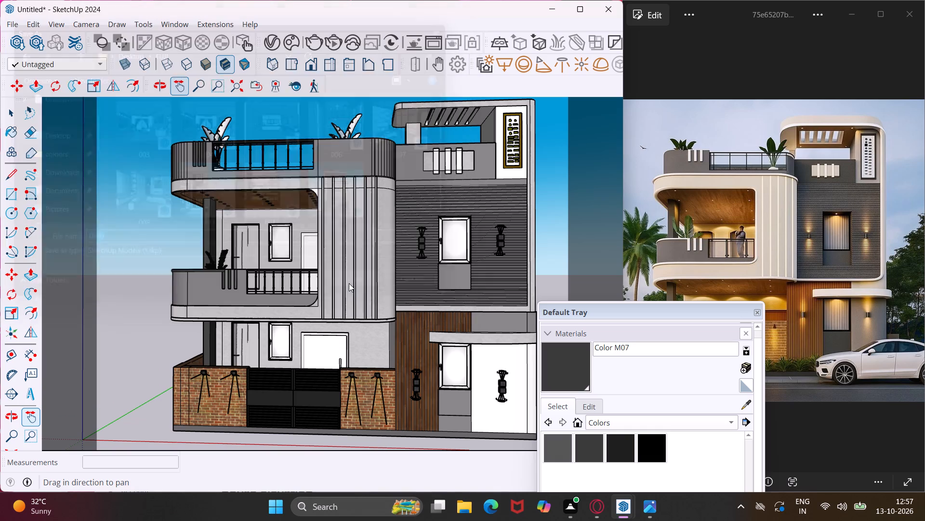